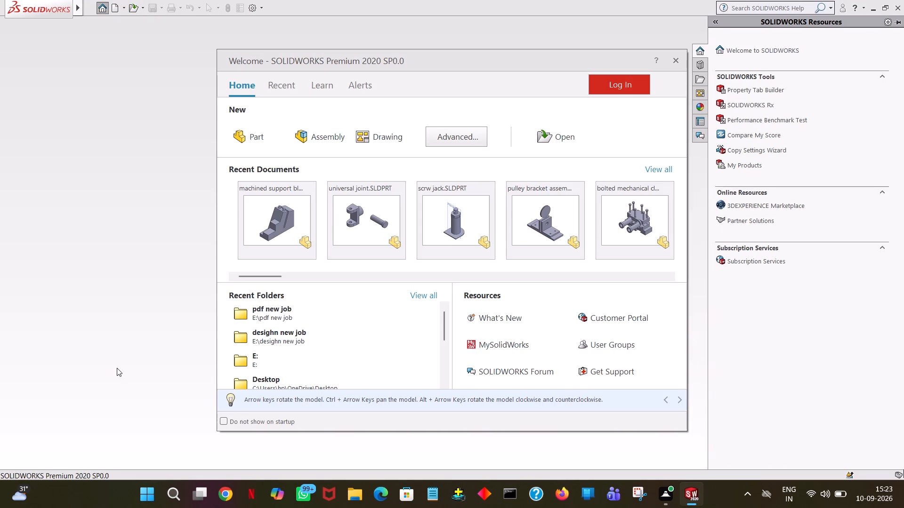
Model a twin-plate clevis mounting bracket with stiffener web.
Create a new part and open a sketch on the Front Plane.
double_click(250, 139)
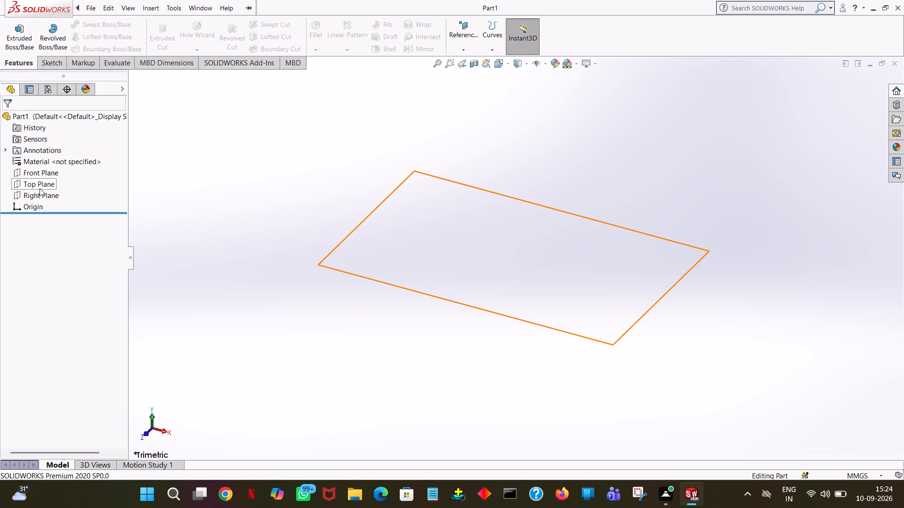
click(41, 175)
click(48, 156)
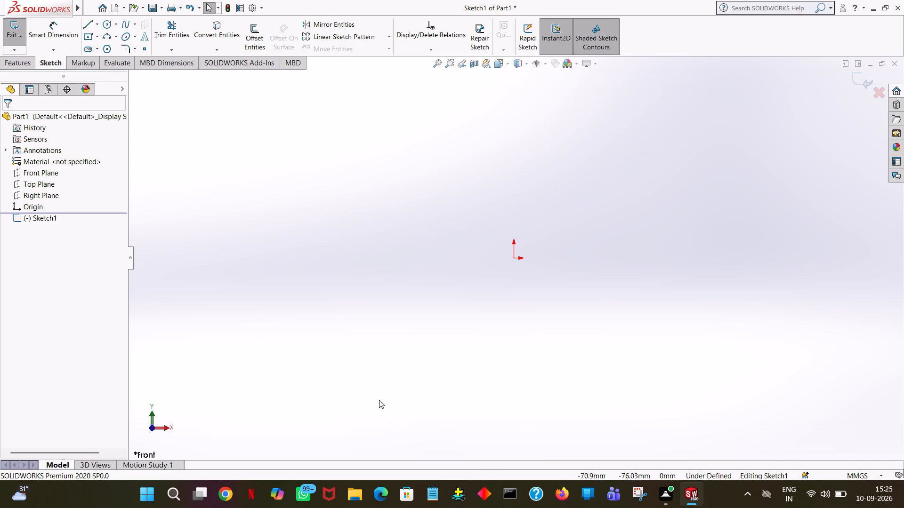
Sketch a circle centred on the origin with a radius of 30 mm.
click(106, 20)
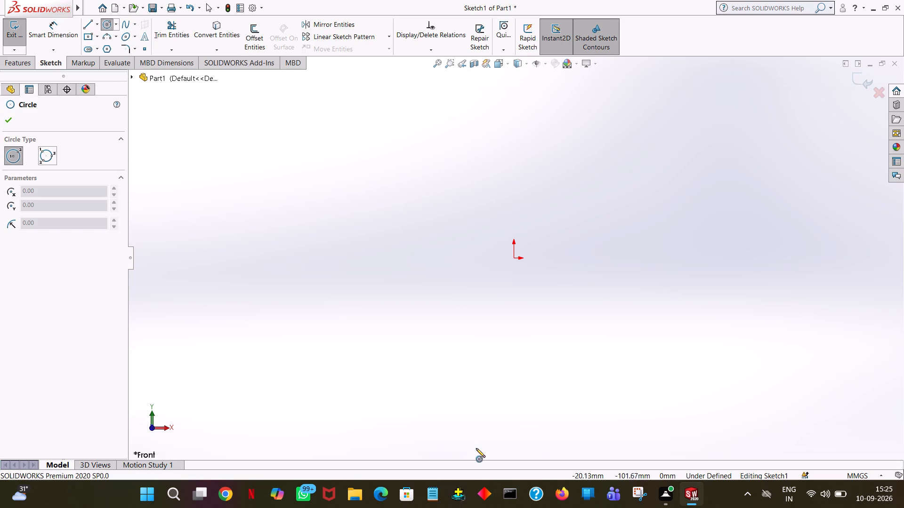
click(512, 257)
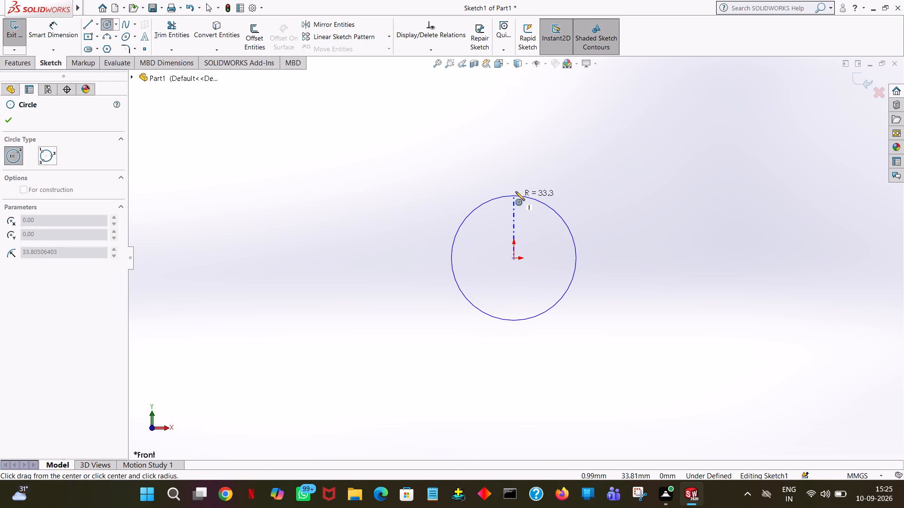
click(516, 191)
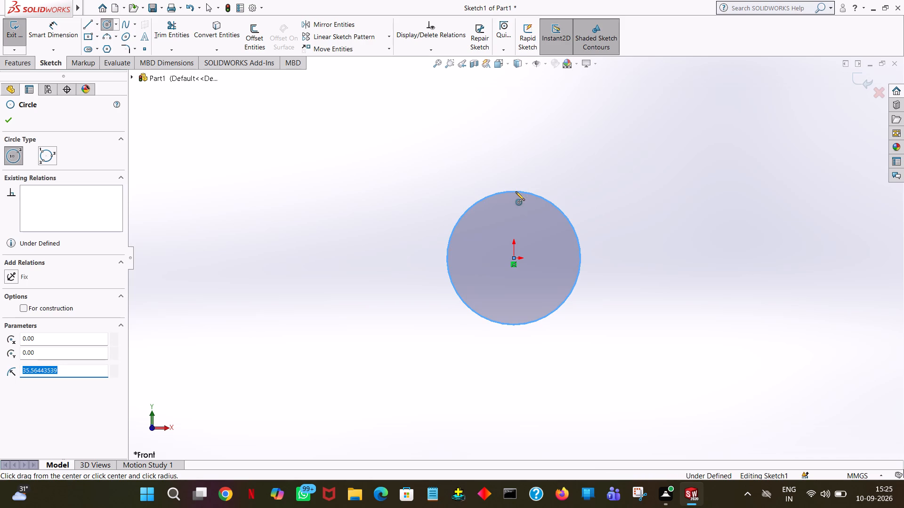
text(30)
key(Return)
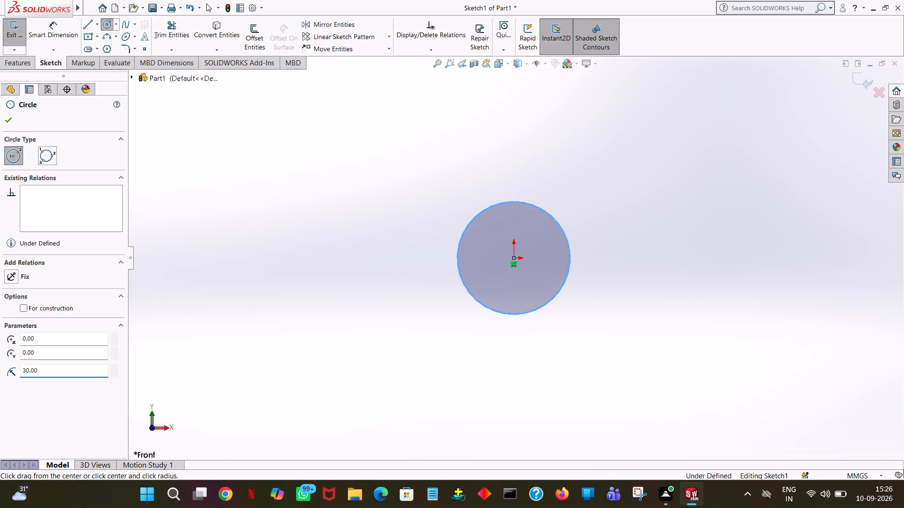
click(11, 122)
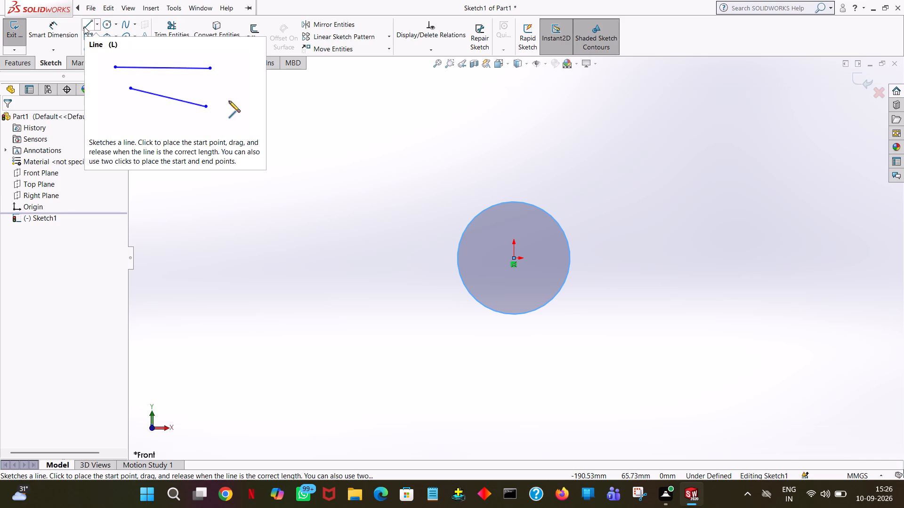
Sketch a vertical line upward from the circle's centre and set its length to 50 mm.
click(84, 26)
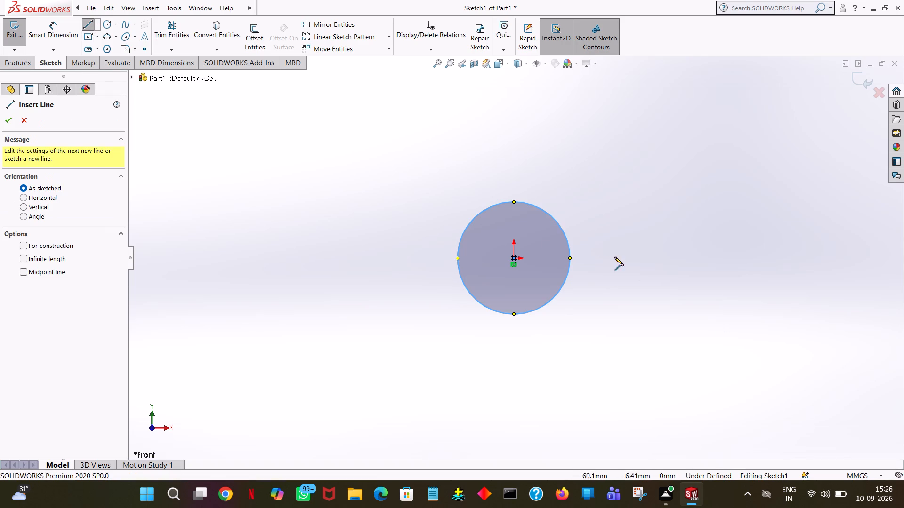
click(514, 258)
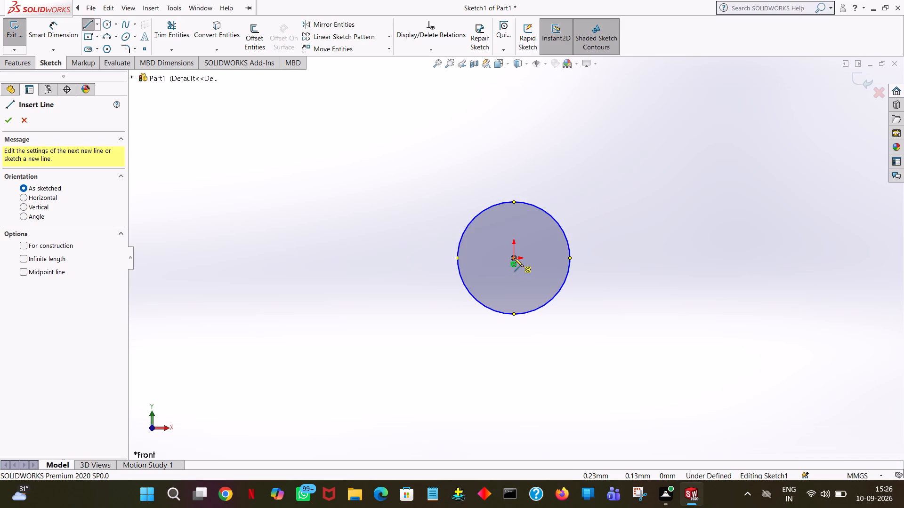
click(516, 152)
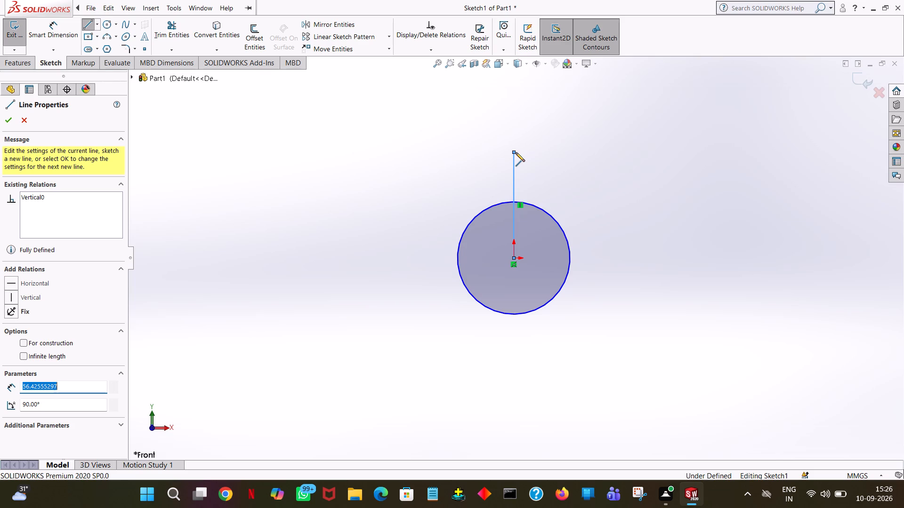
text(50)
key(Return)
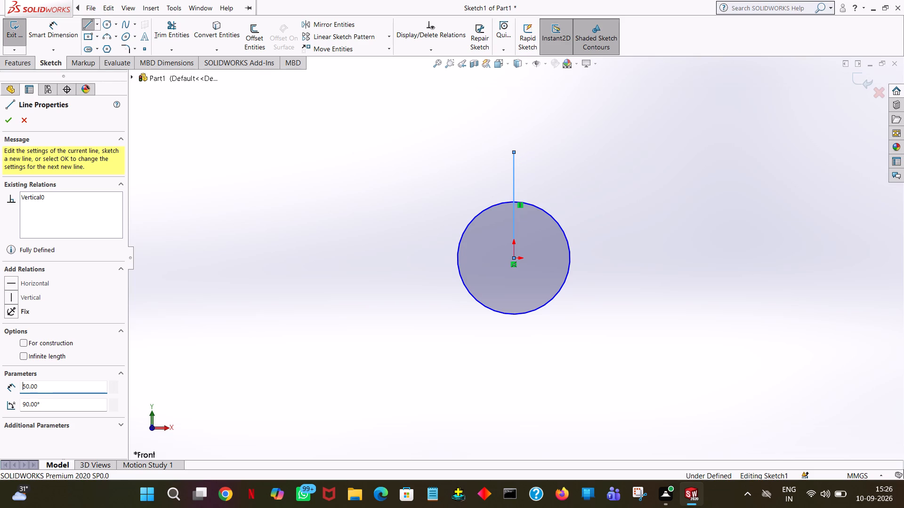
right_click(516, 152)
click(534, 161)
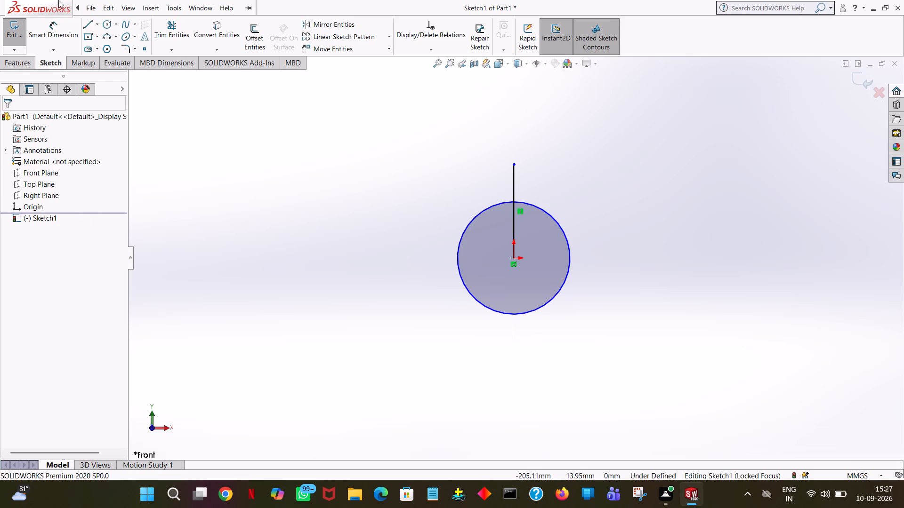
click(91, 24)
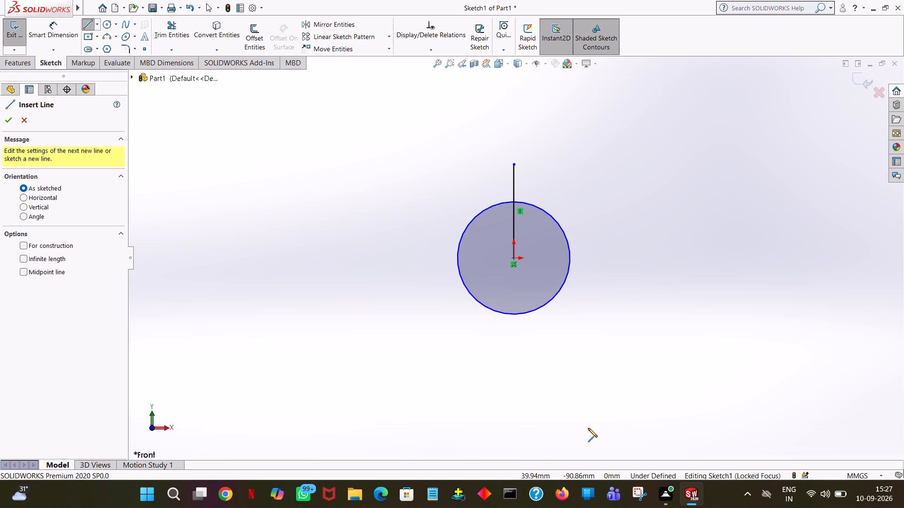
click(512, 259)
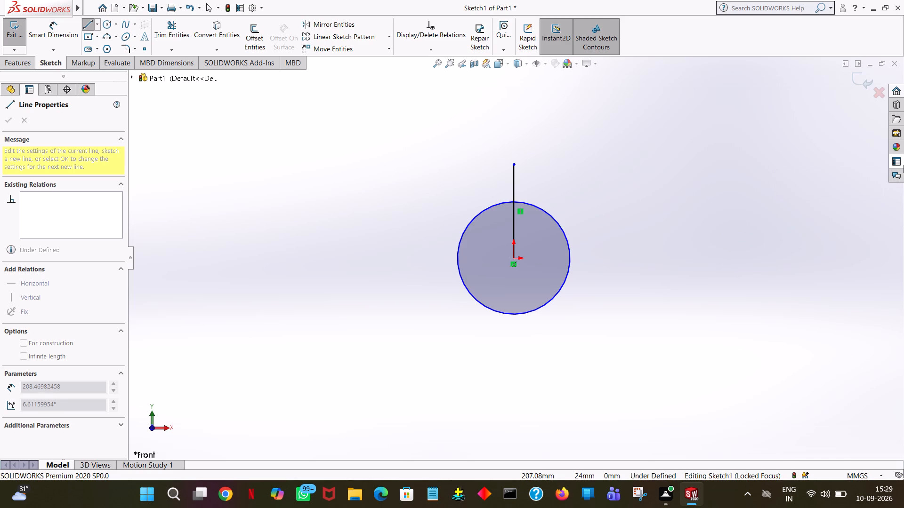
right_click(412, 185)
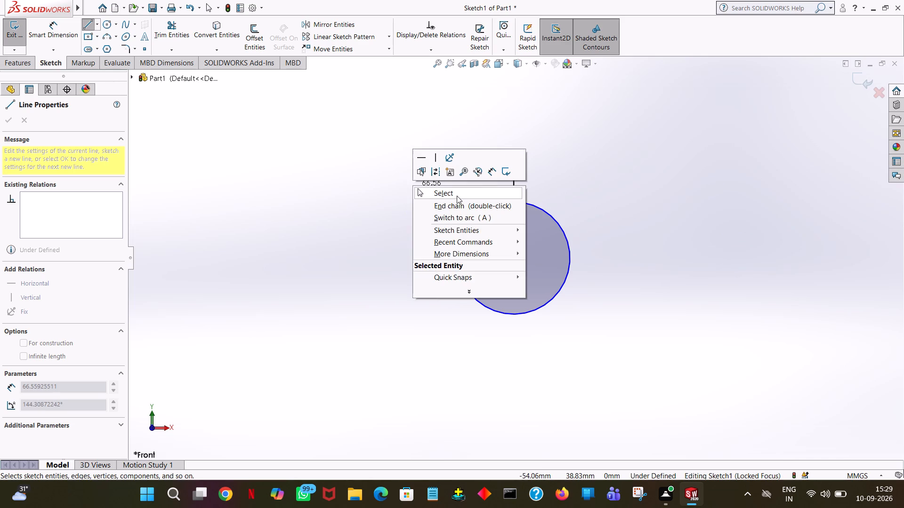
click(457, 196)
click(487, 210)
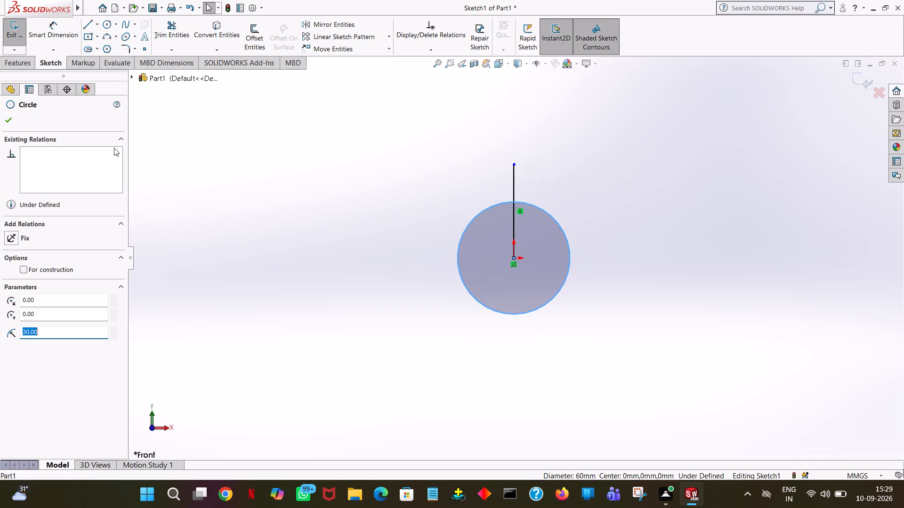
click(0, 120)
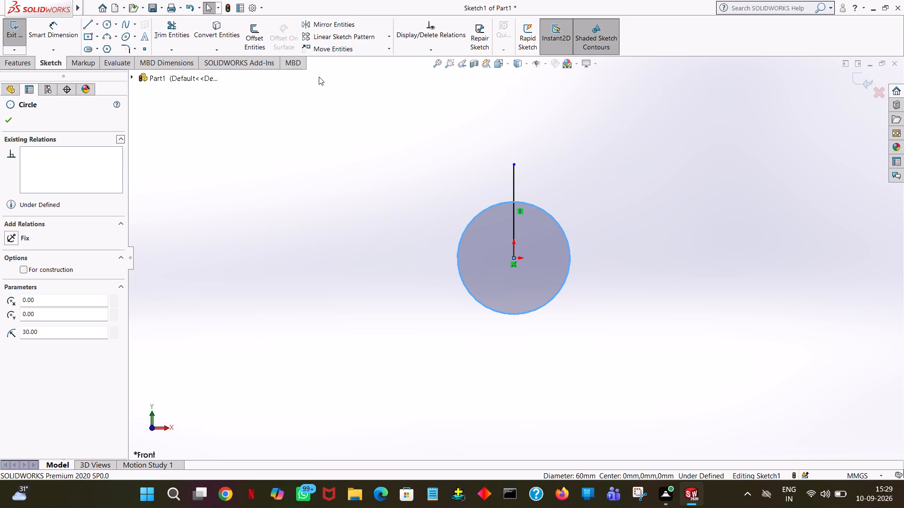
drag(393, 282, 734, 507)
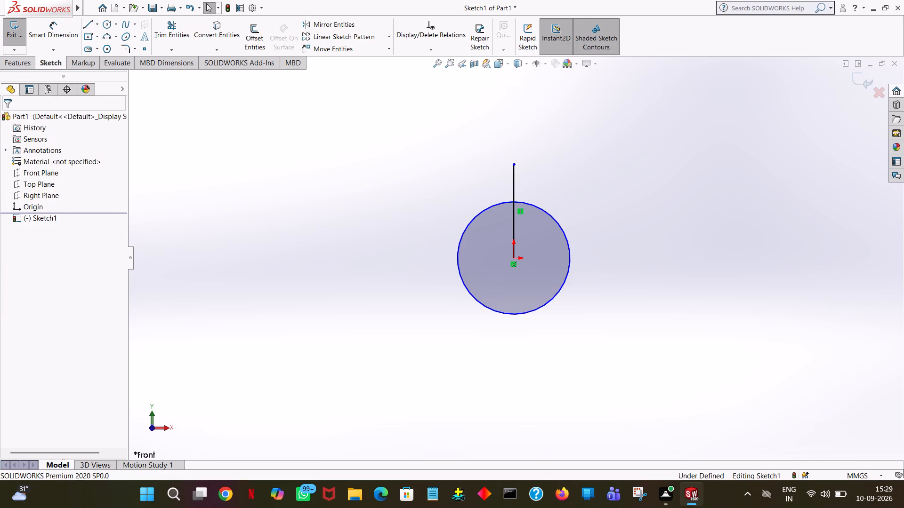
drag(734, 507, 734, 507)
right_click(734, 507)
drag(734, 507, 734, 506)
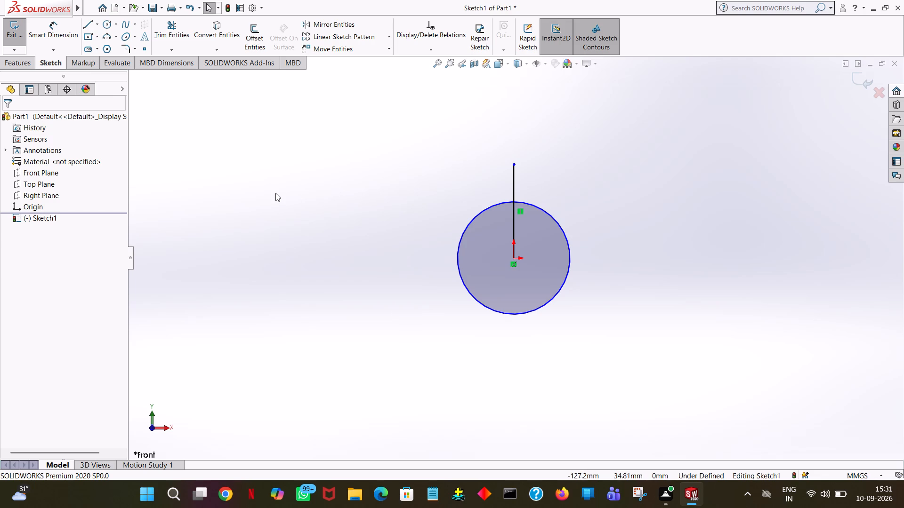
Set the vertical line's length to 92 mm.
click(514, 181)
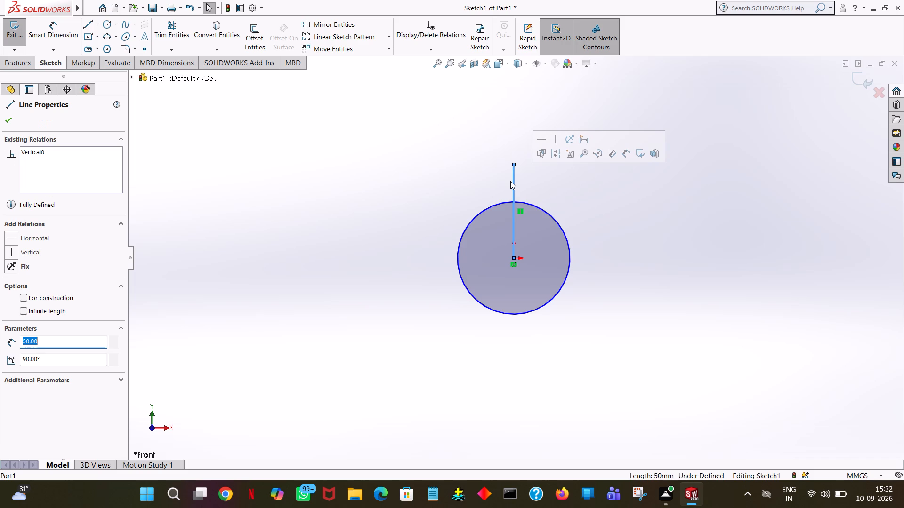
text(92)
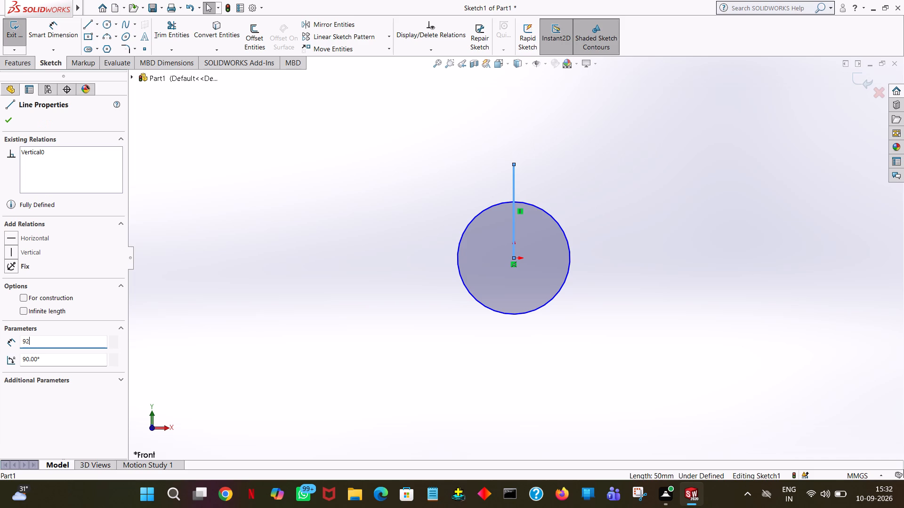
key(Return)
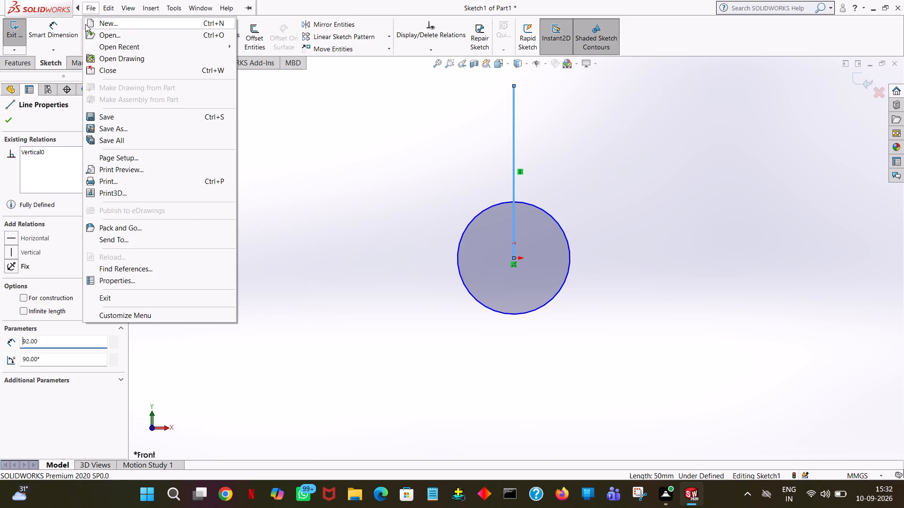
click(392, 126)
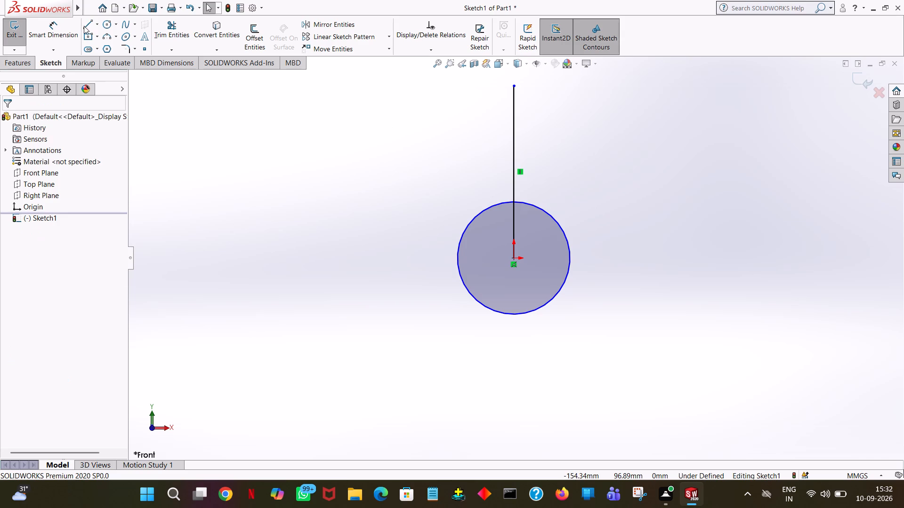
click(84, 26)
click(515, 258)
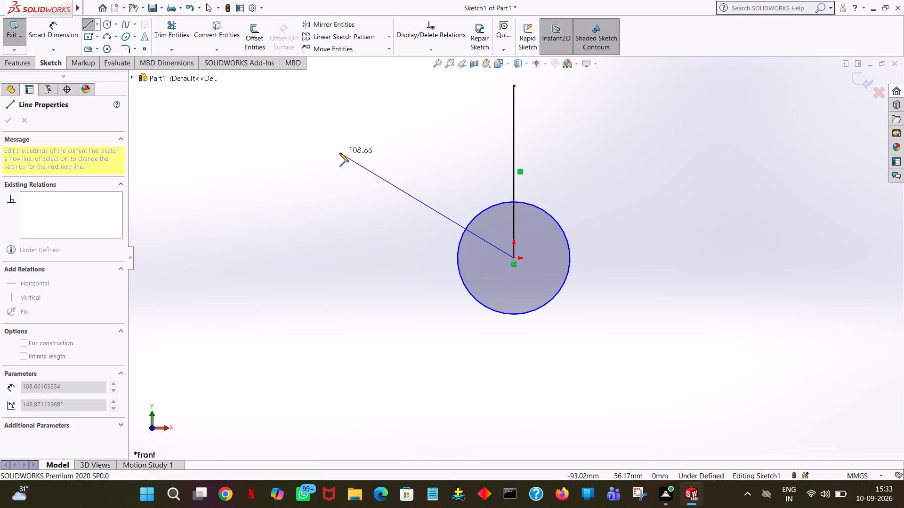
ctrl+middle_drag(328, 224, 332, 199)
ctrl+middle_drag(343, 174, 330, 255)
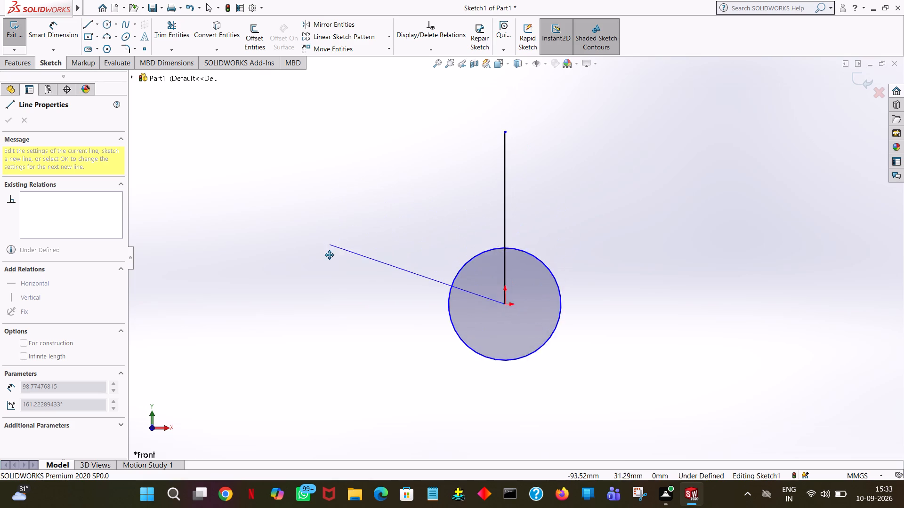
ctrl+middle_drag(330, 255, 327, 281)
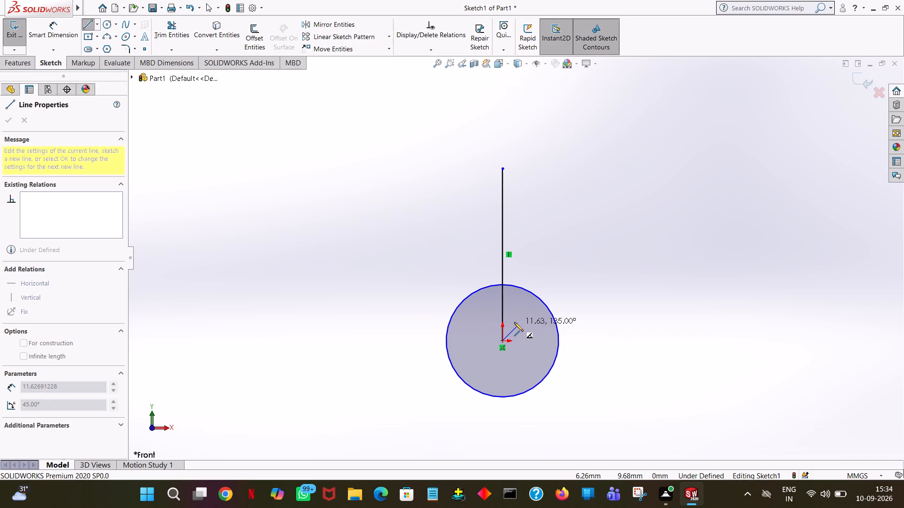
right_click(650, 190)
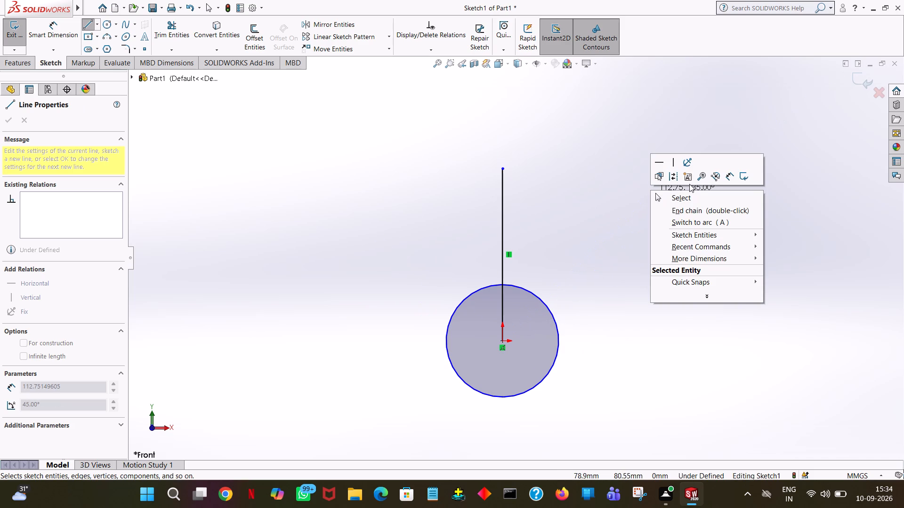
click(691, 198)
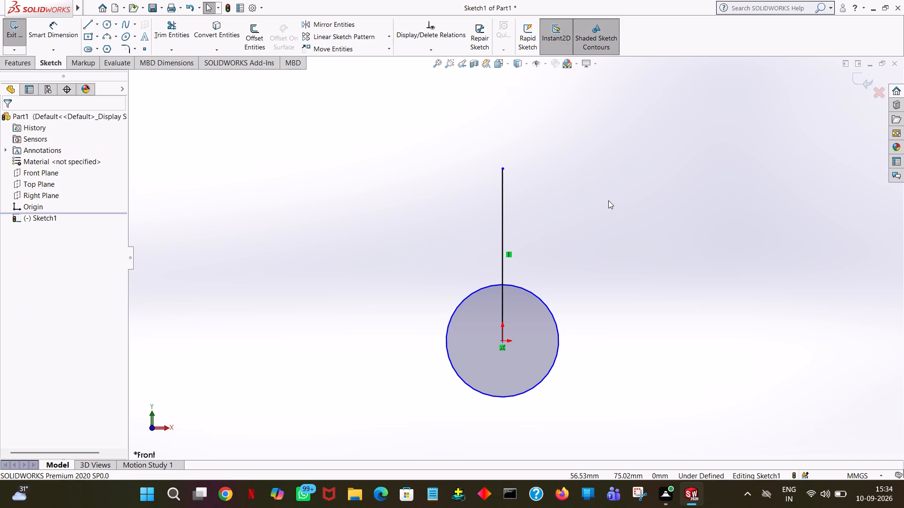
Sketch a slanted line about 51 mm long at about 69° upward and outward from the circle's right quadrant point.
click(91, 26)
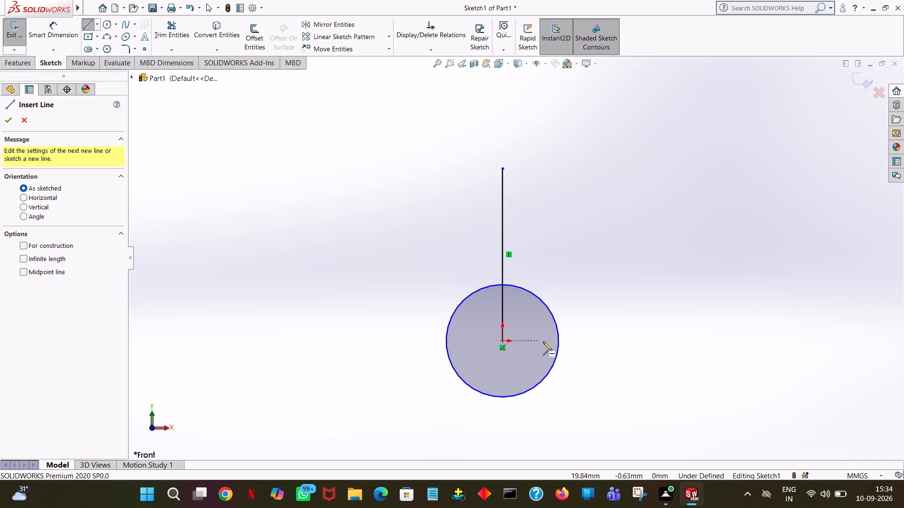
click(559, 341)
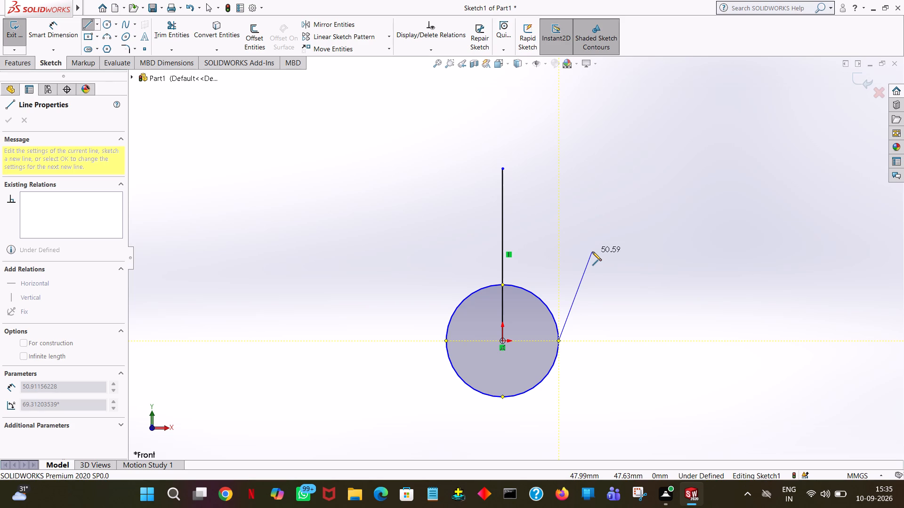
click(592, 252)
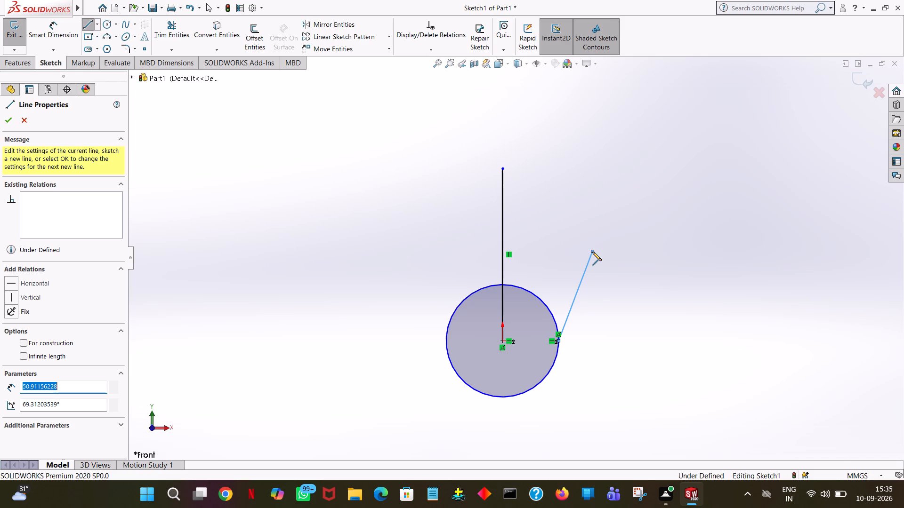
right_click(592, 252)
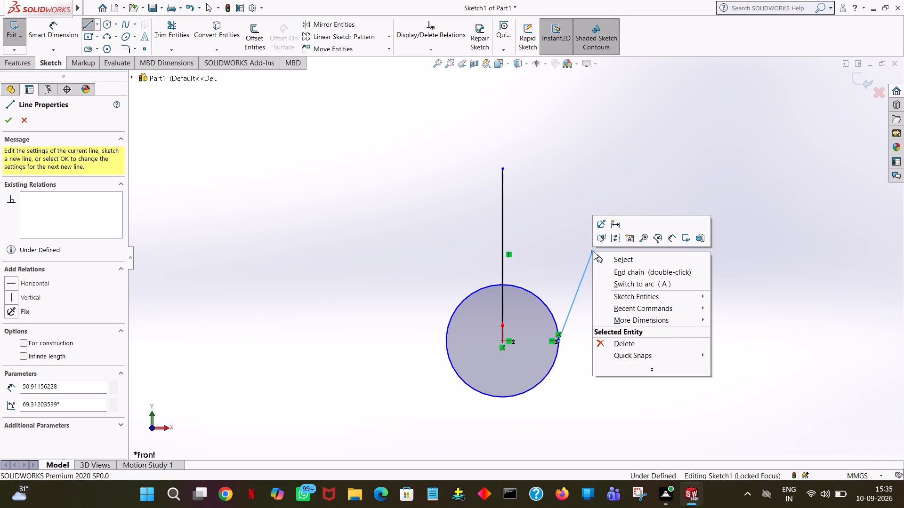
click(619, 261)
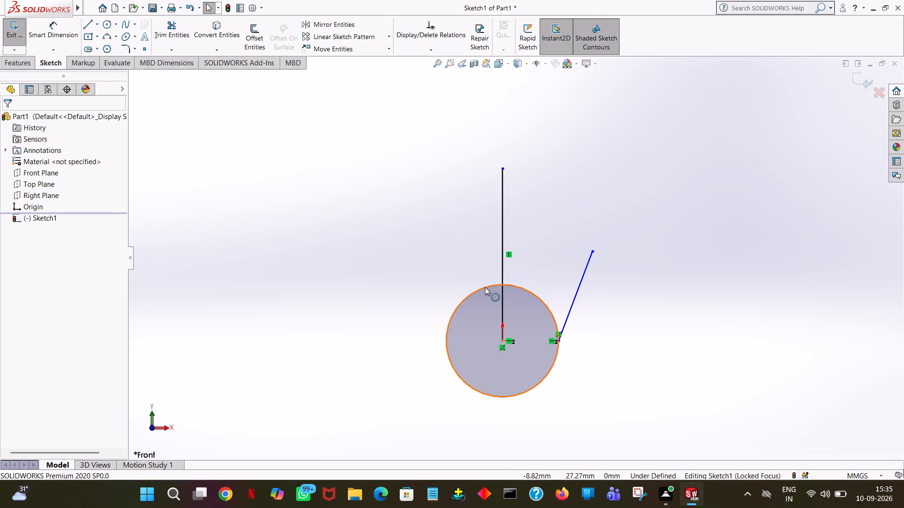
Set the vertical line's length to 50 mm.
click(484, 286)
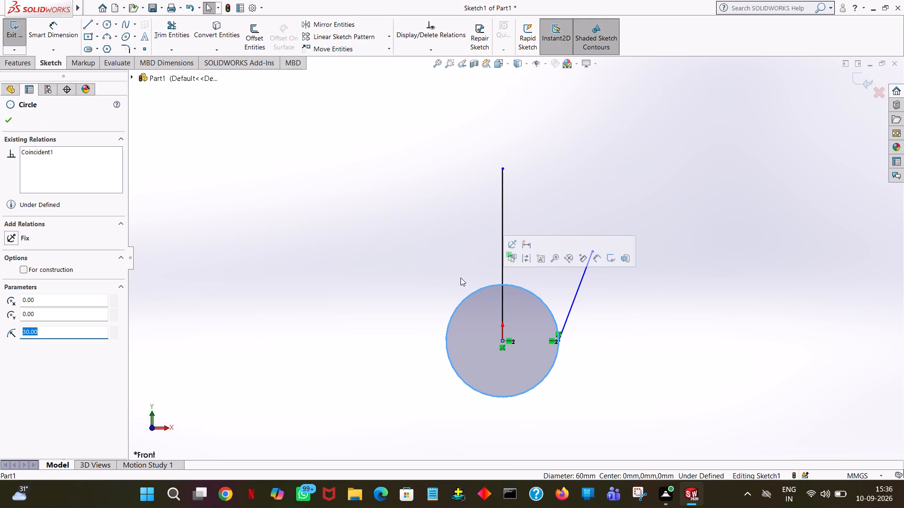
click(341, 230)
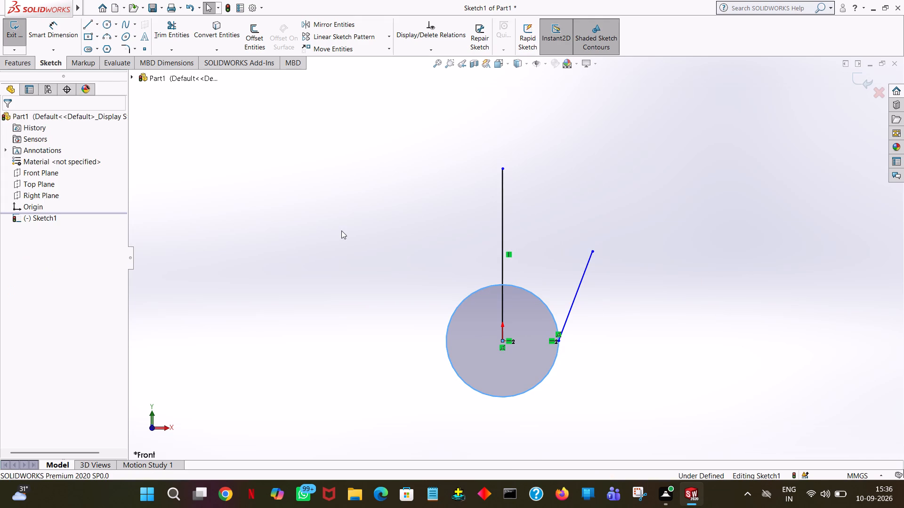
click(502, 239)
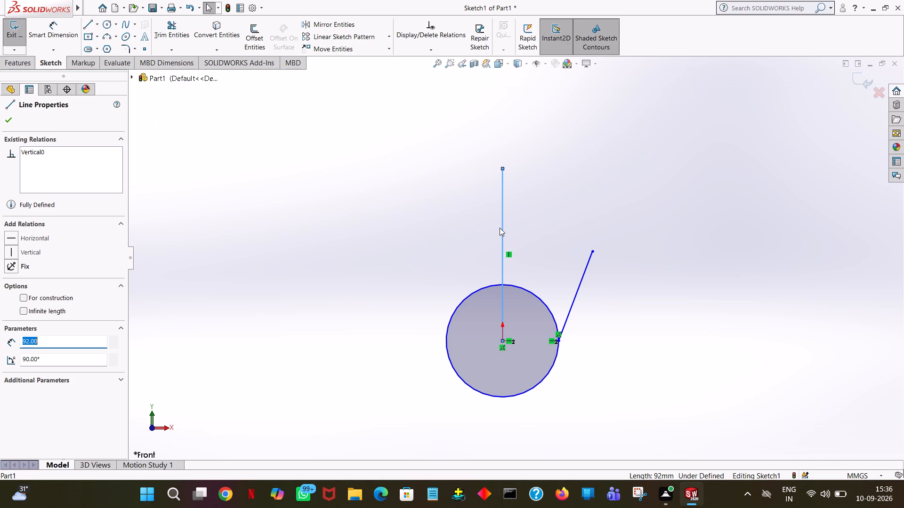
text(50)
key(Return)
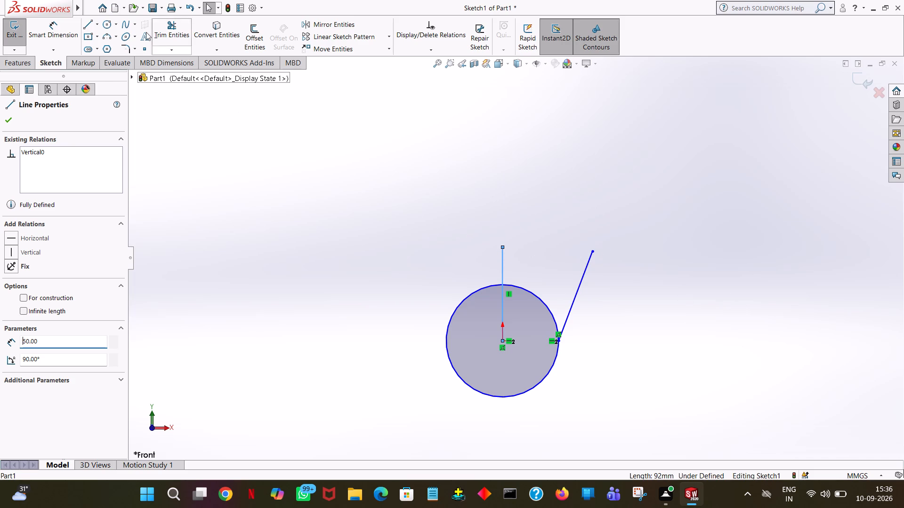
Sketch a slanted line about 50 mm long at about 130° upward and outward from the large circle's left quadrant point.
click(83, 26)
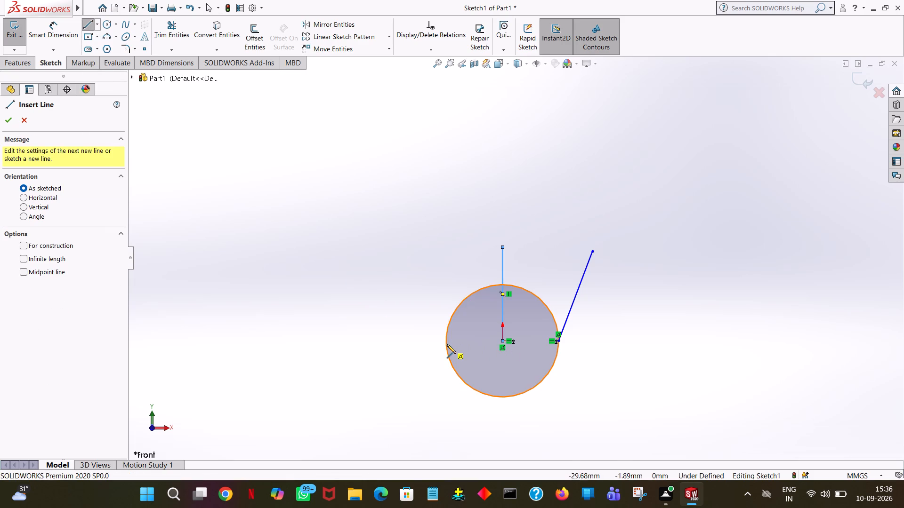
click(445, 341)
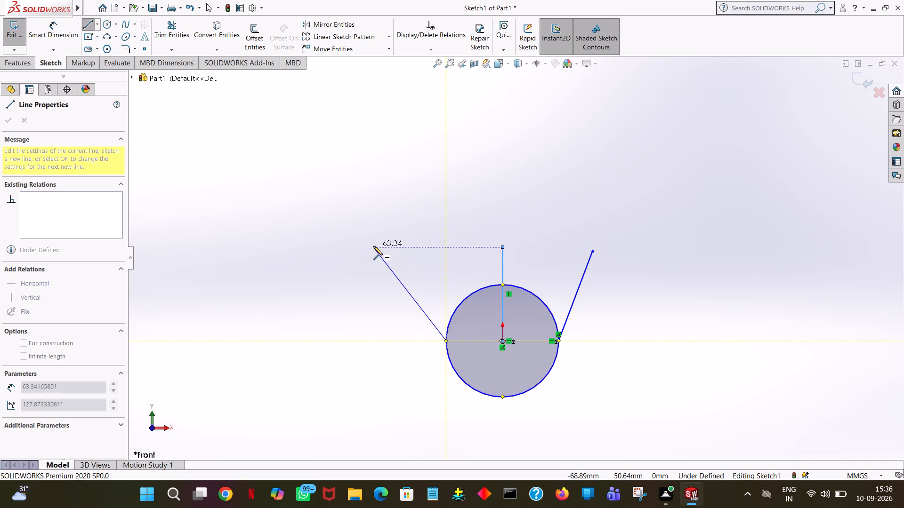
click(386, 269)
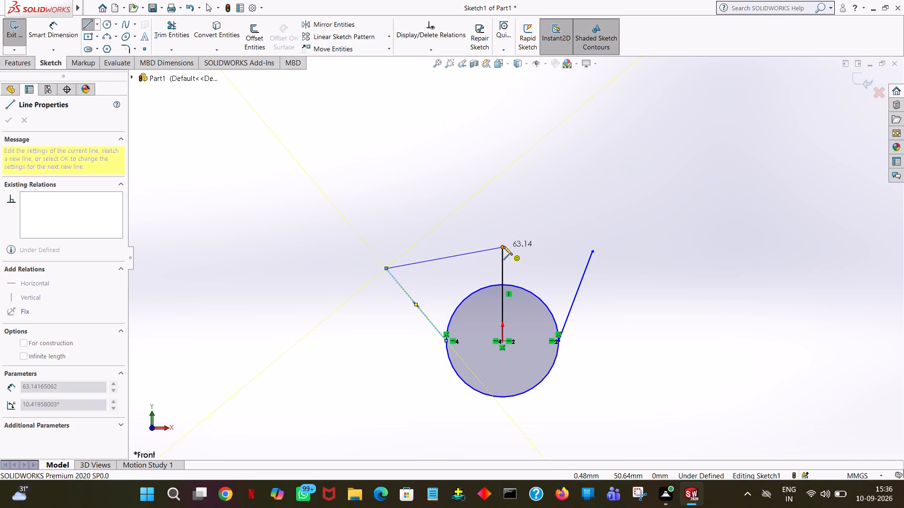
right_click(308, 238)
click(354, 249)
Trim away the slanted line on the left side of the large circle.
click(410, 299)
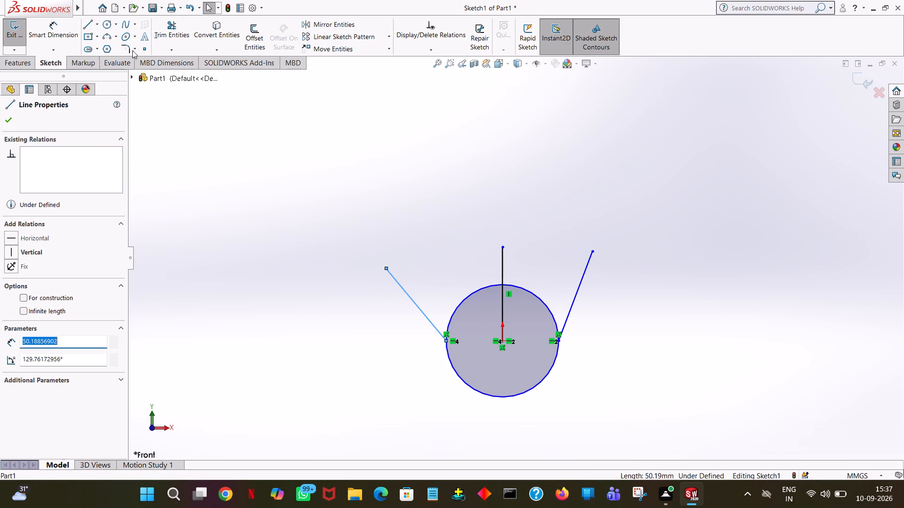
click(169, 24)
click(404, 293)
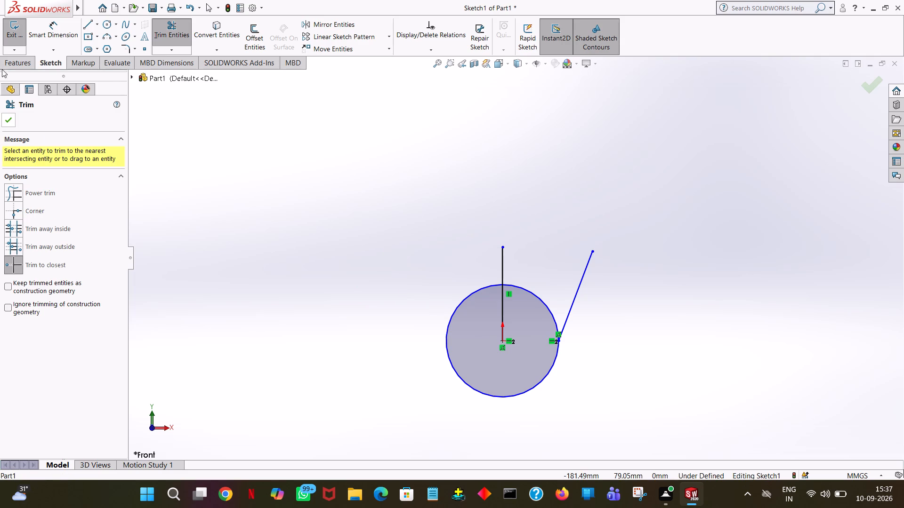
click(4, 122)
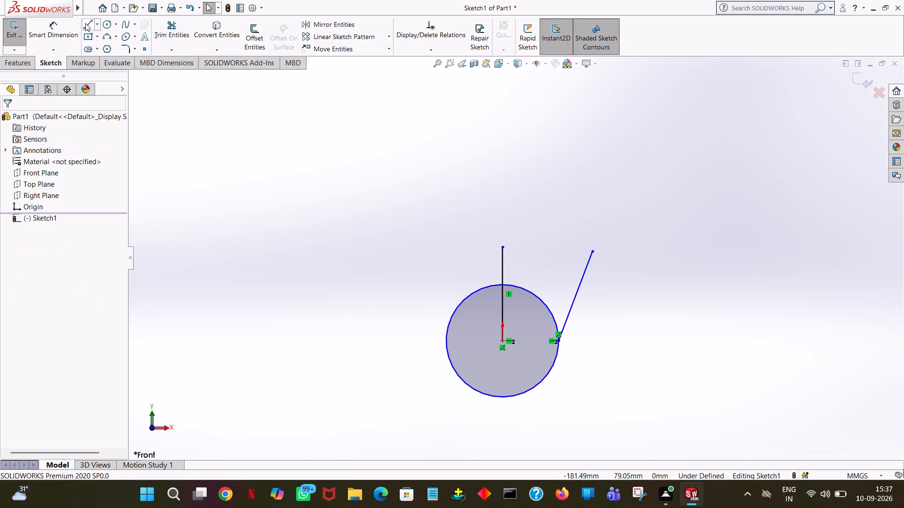
Sketch a slanted line about 68 mm long at about 120° upward and outward from the large circle's left quadrant point.
click(88, 23)
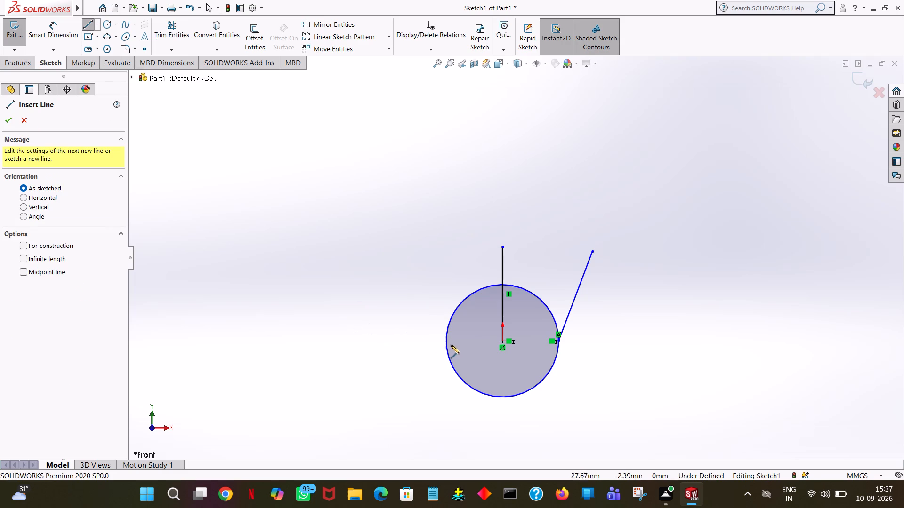
click(446, 341)
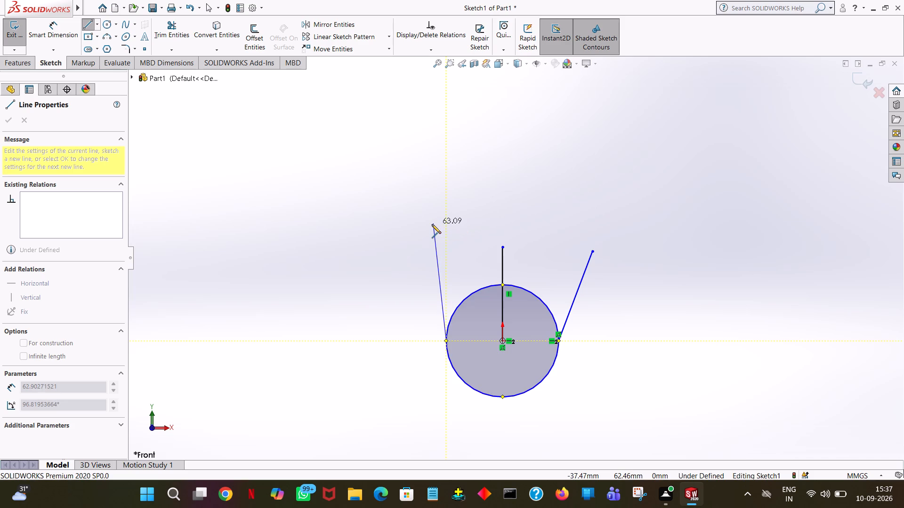
click(381, 230)
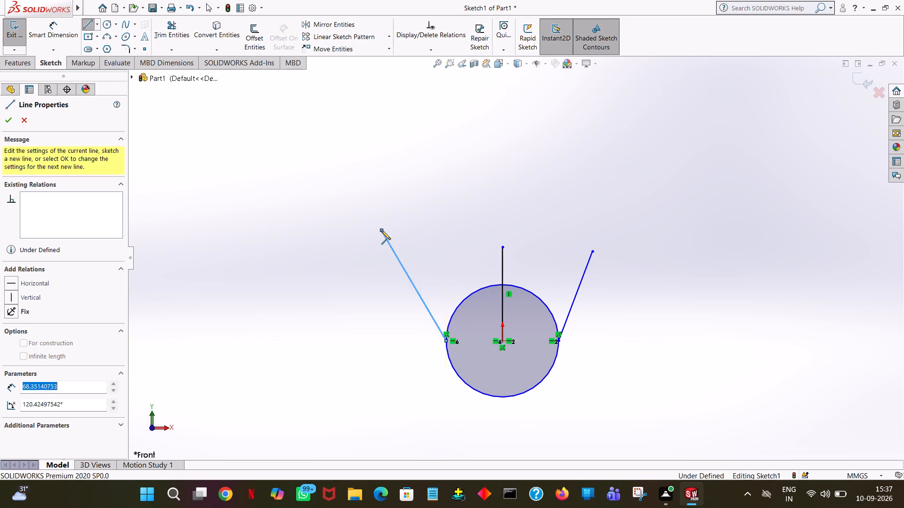
right_click(381, 230)
click(387, 235)
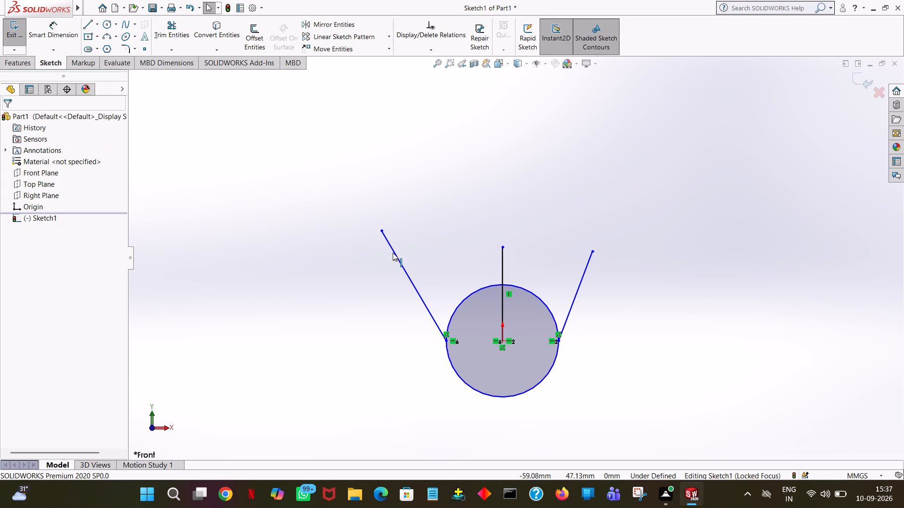
Set the left slanted line's length to 50 mm and its angle to 120°.
click(397, 255)
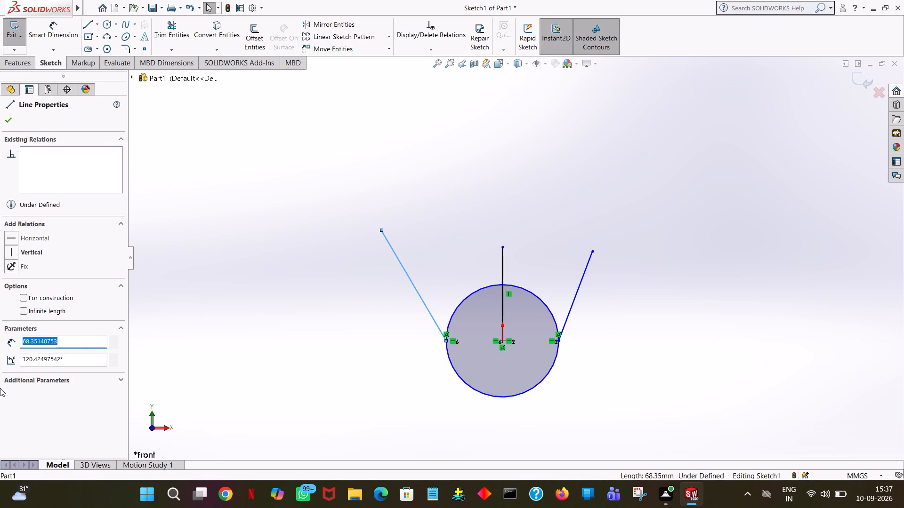
text(50)
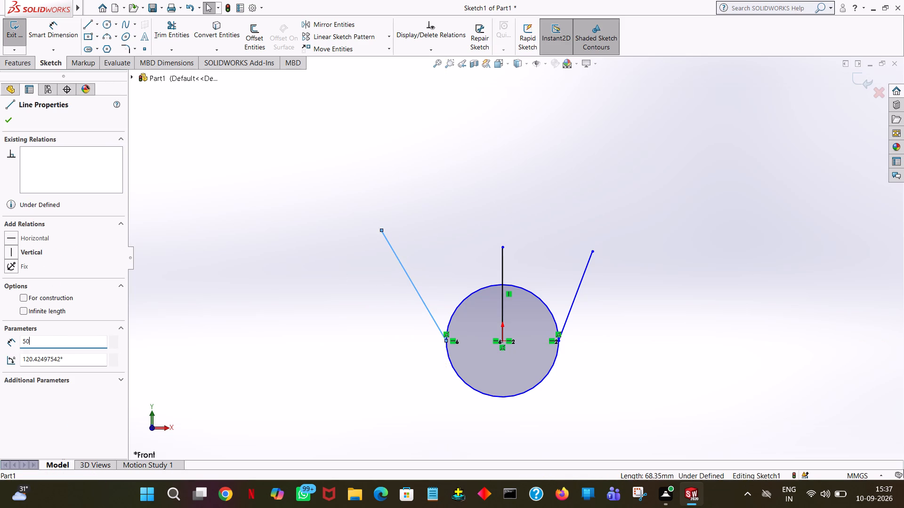
double_click(71, 359)
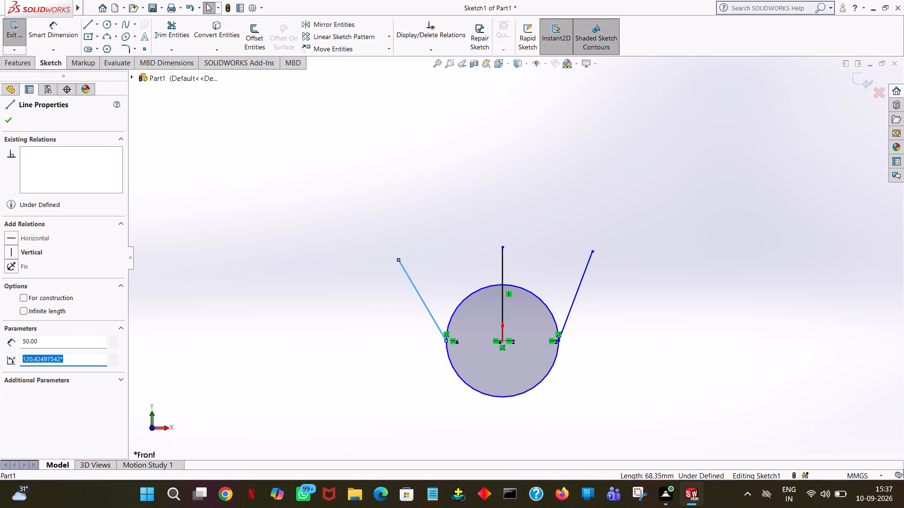
text(120)
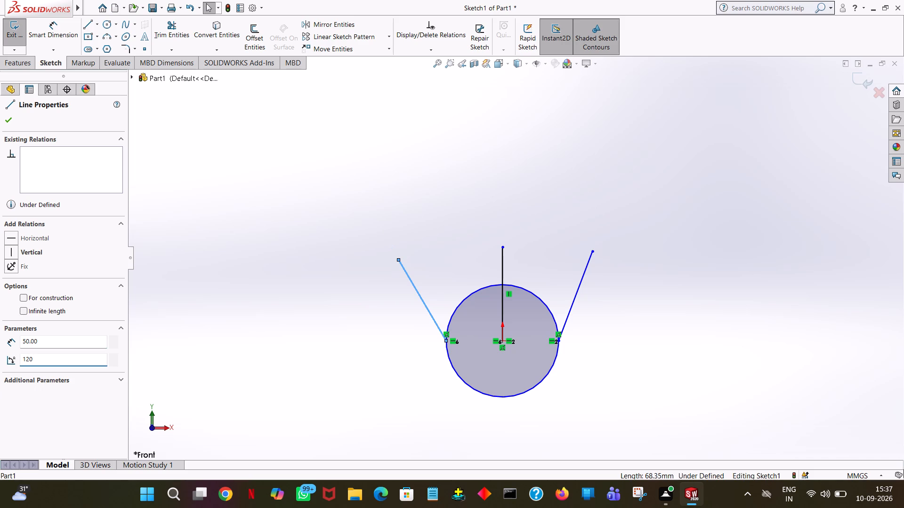
key(Return)
click(14, 121)
click(221, 172)
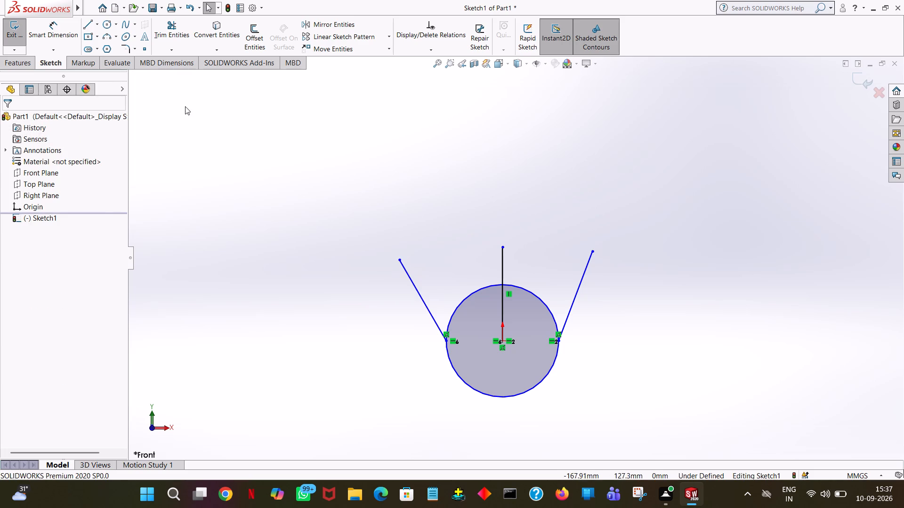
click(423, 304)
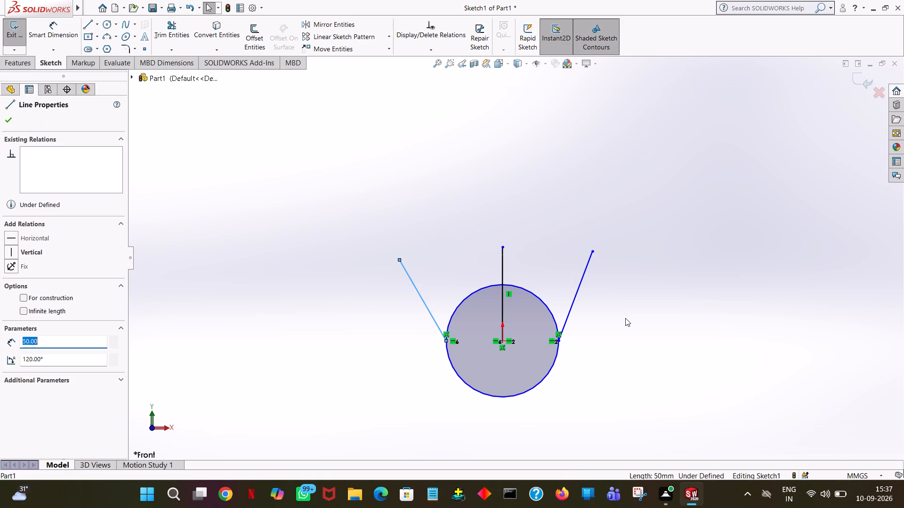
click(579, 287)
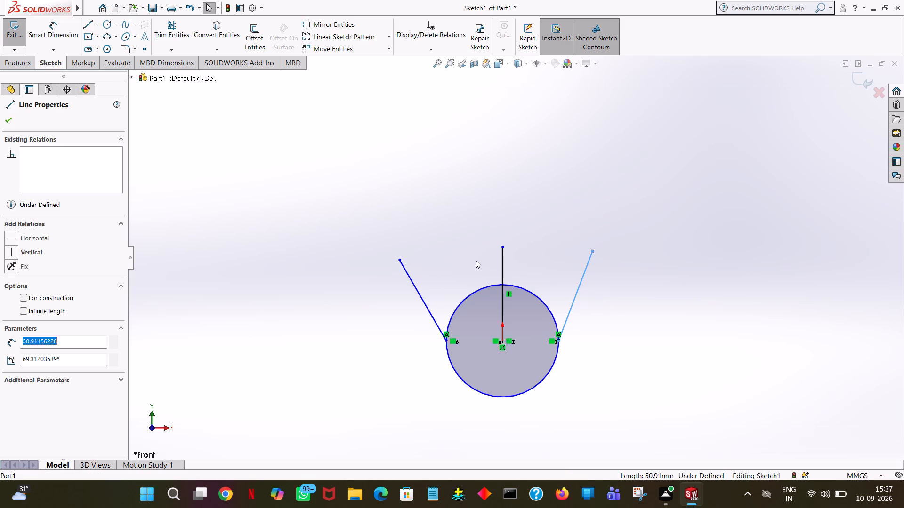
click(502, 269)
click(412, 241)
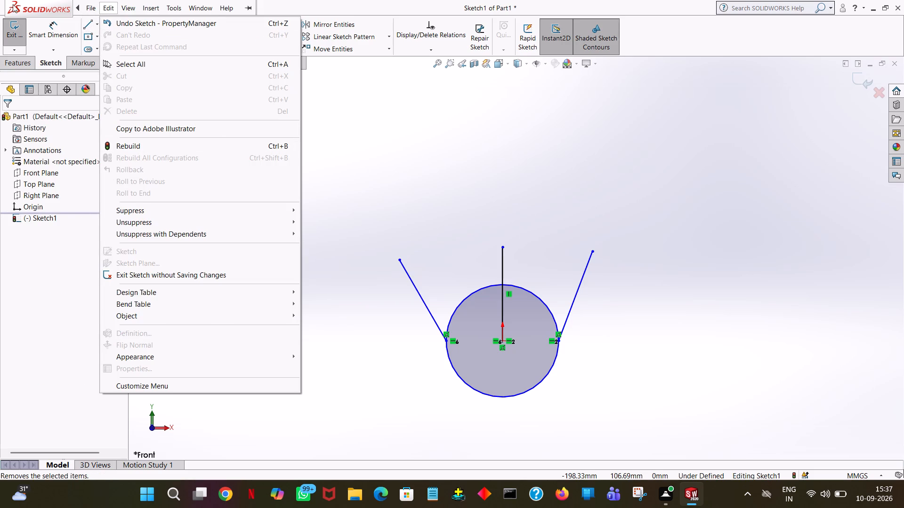
Sketch a circle with a radius of 10 mm centred on the upper end of the left slanted line.
click(102, 22)
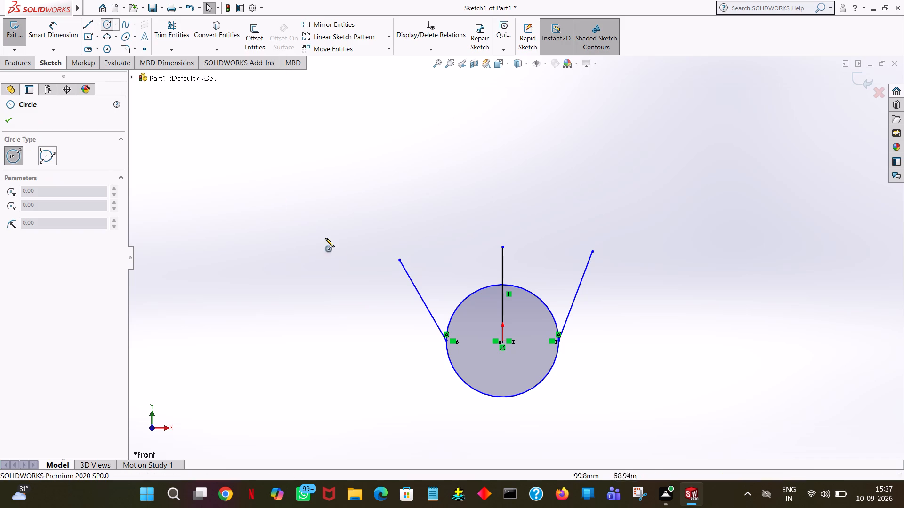
click(401, 261)
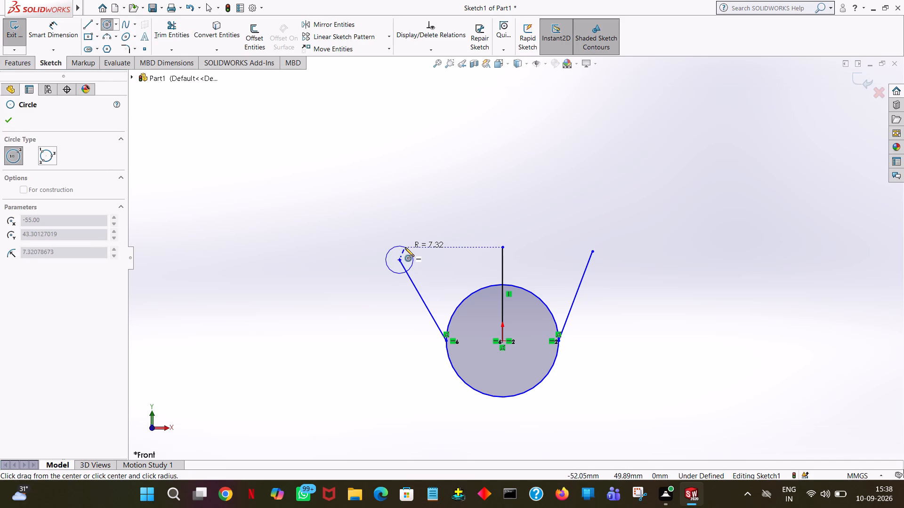
click(405, 247)
text(10)
key(Return)
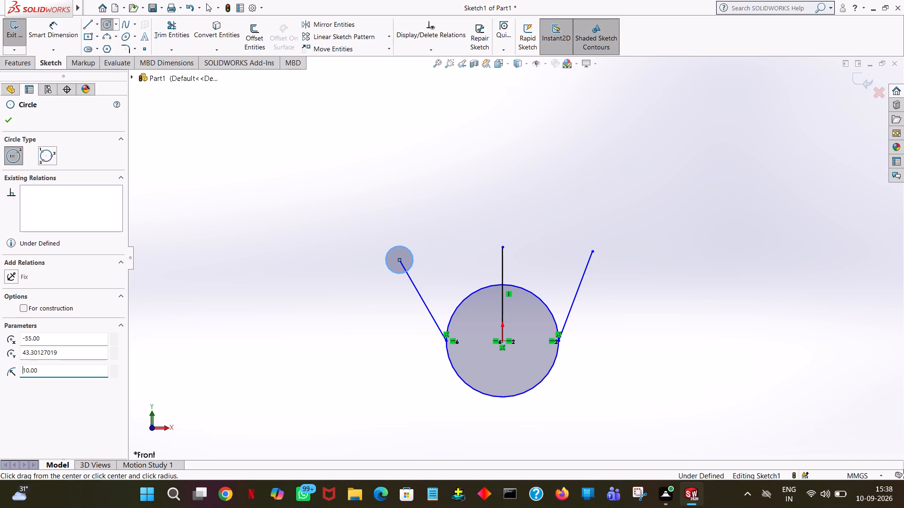
Sketch a circle with a radius of 10 mm centred on the upper end of the right slanted line.
click(593, 251)
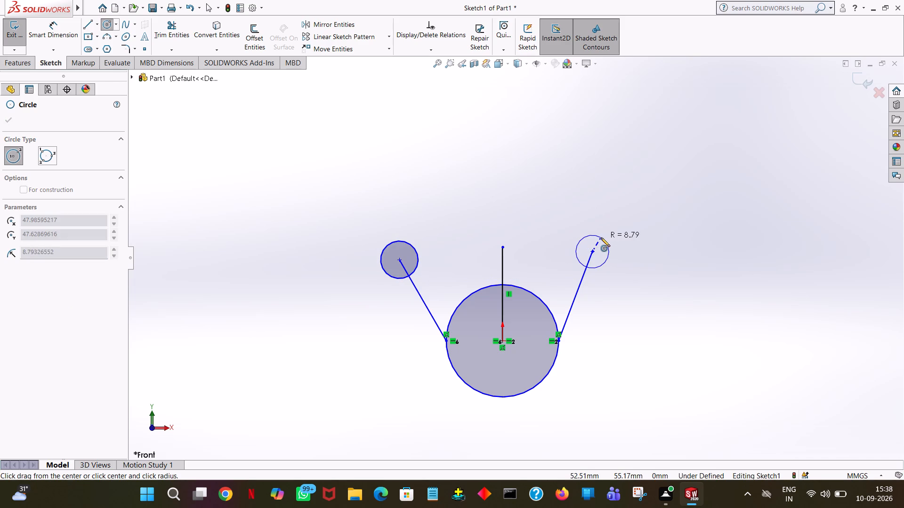
click(601, 238)
text(10)
key(Return)
right_click(601, 238)
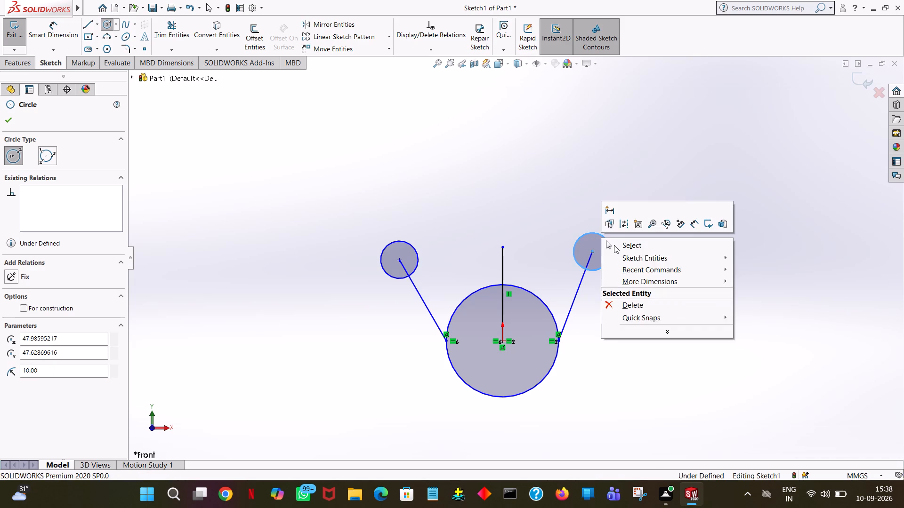
click(614, 245)
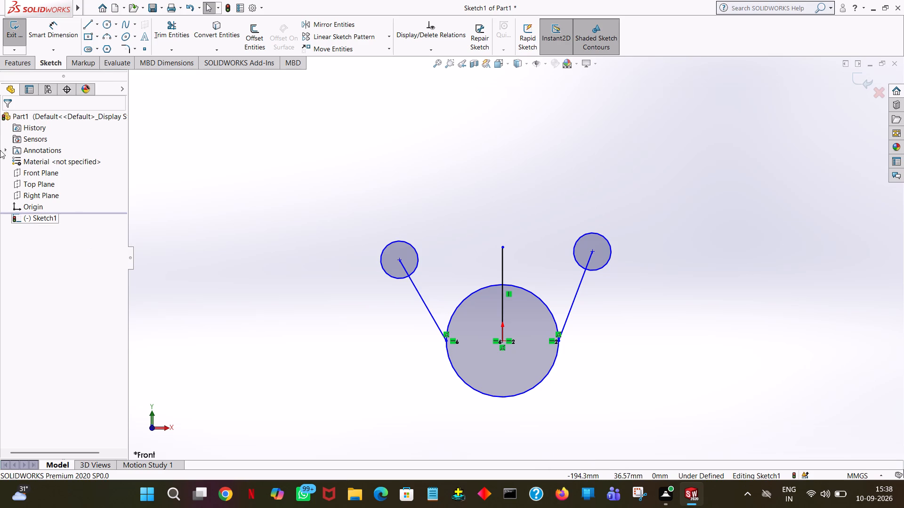
click(422, 120)
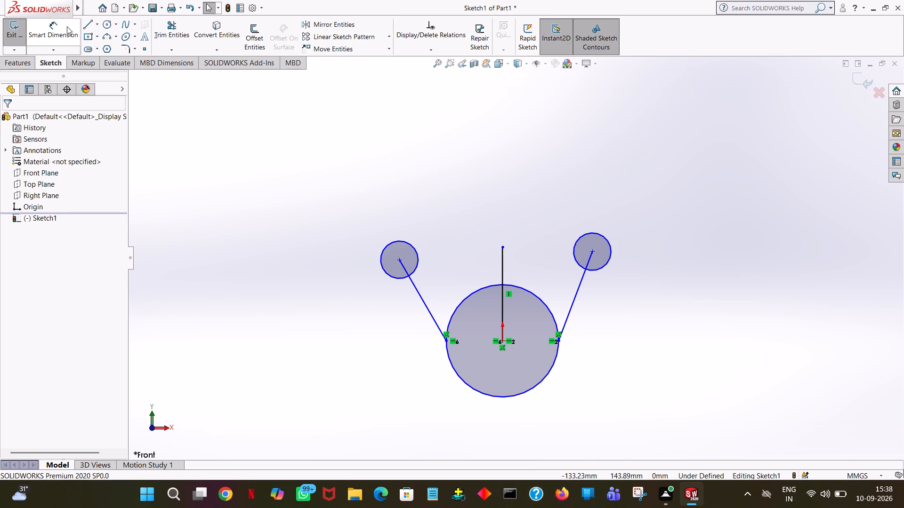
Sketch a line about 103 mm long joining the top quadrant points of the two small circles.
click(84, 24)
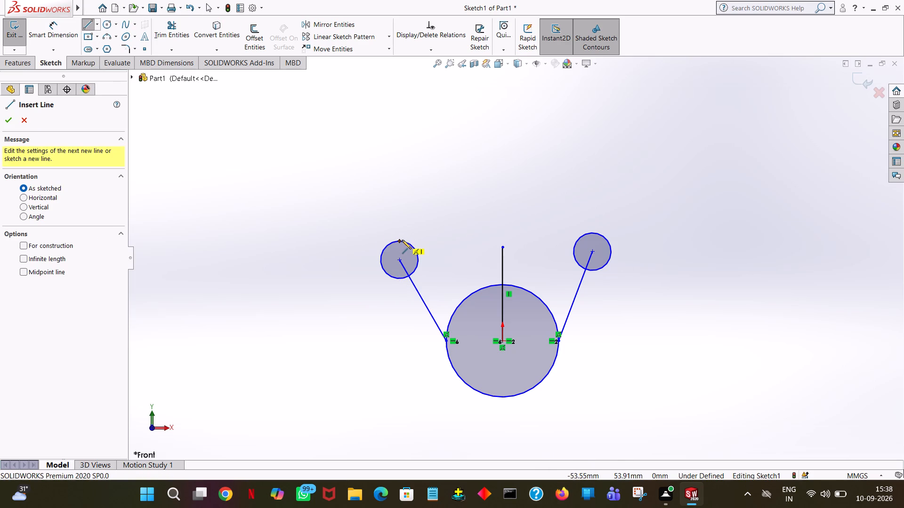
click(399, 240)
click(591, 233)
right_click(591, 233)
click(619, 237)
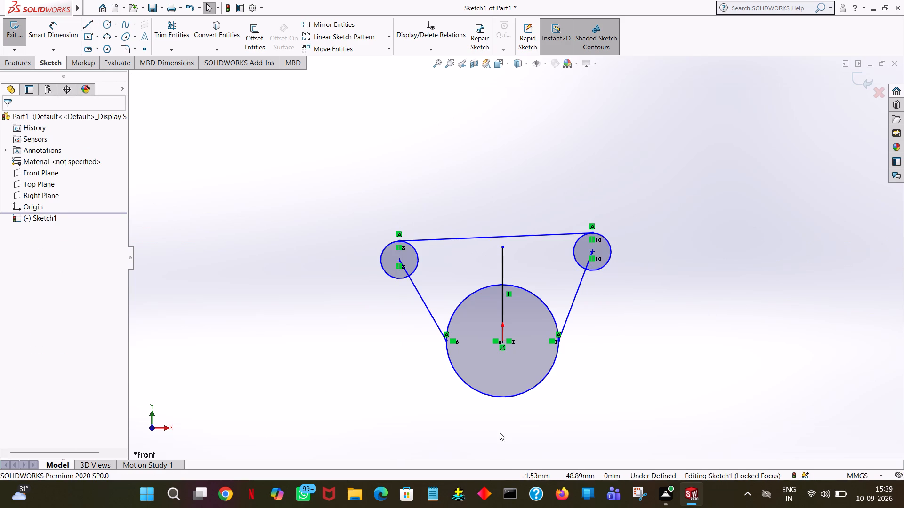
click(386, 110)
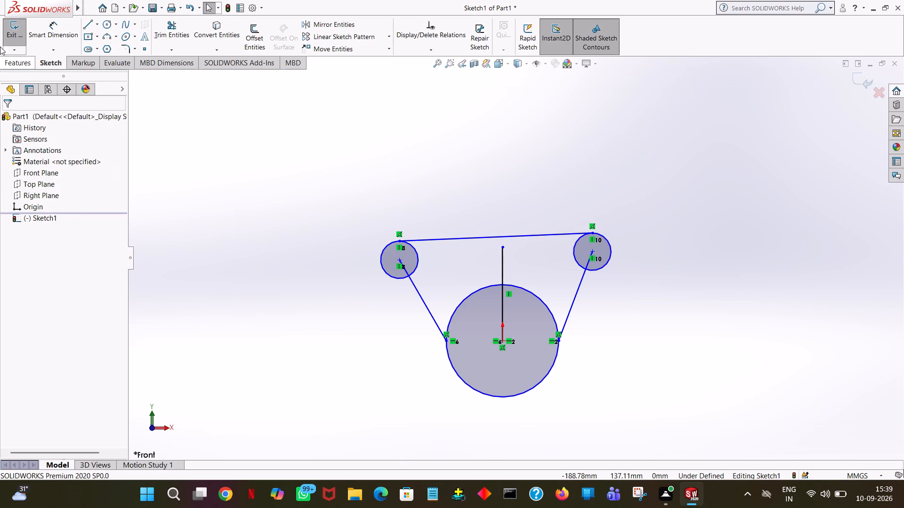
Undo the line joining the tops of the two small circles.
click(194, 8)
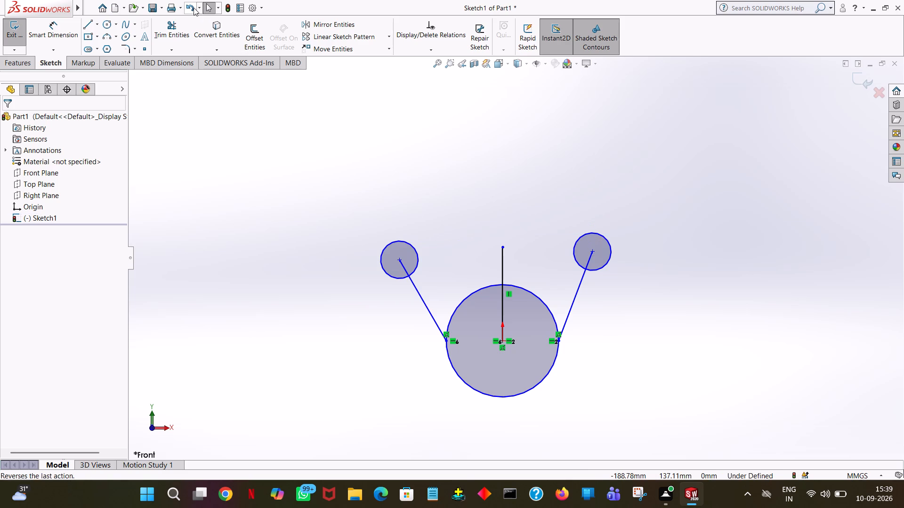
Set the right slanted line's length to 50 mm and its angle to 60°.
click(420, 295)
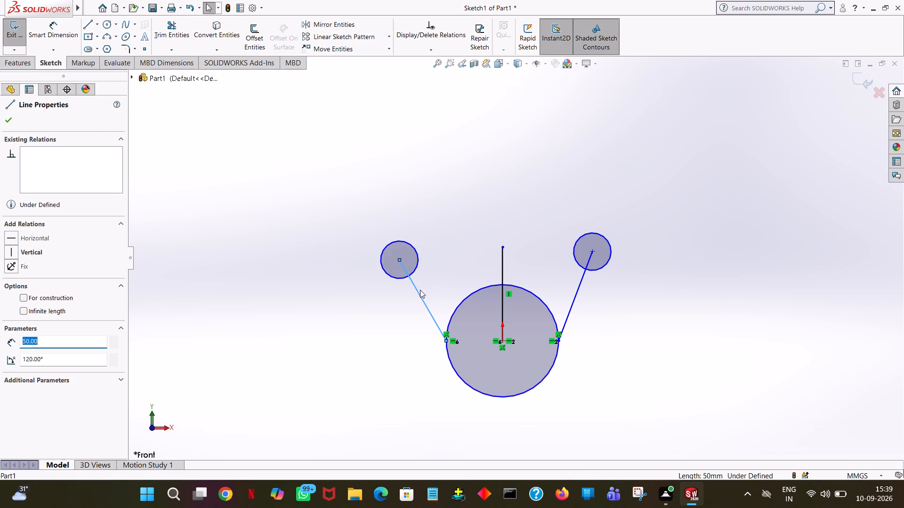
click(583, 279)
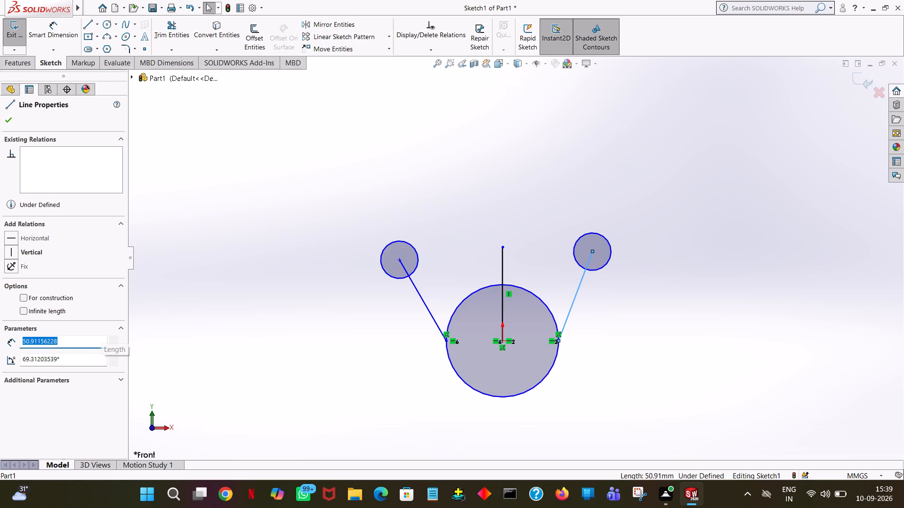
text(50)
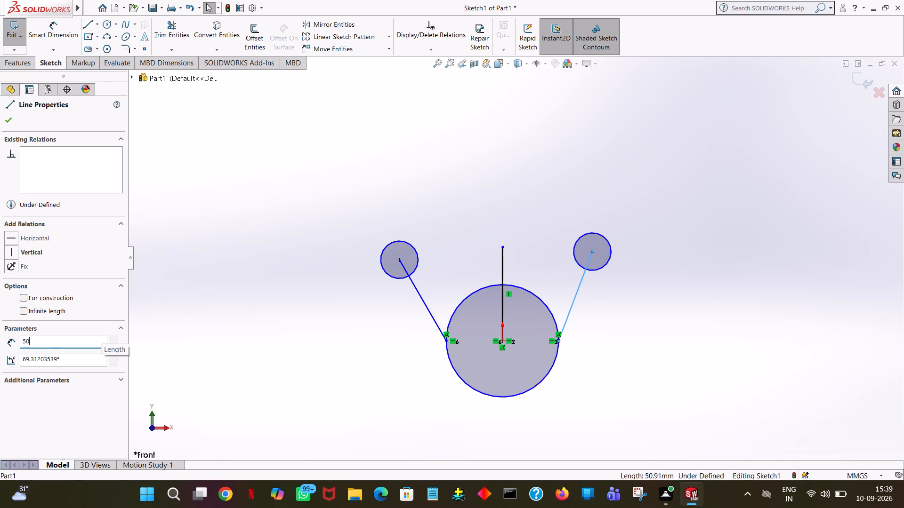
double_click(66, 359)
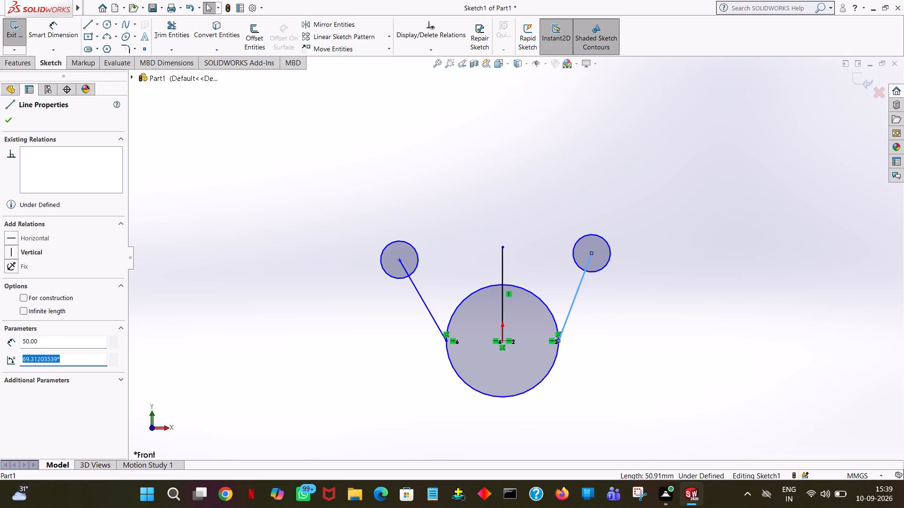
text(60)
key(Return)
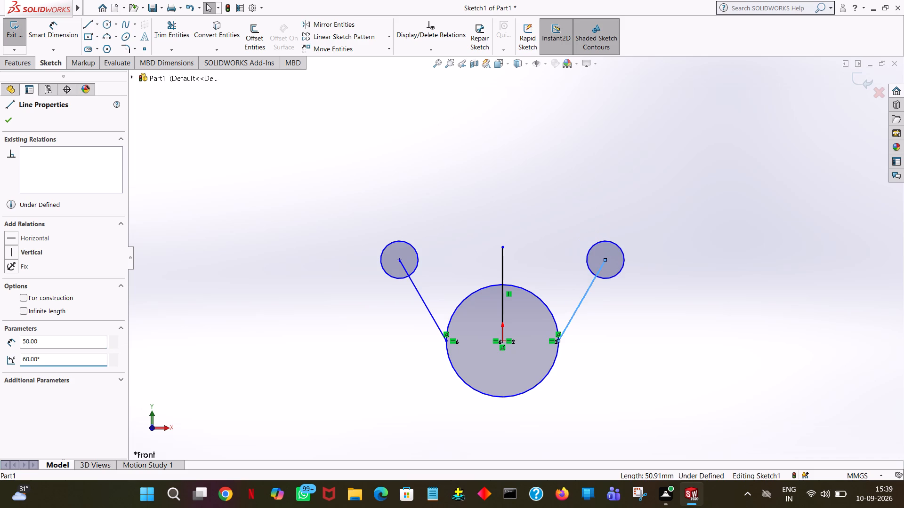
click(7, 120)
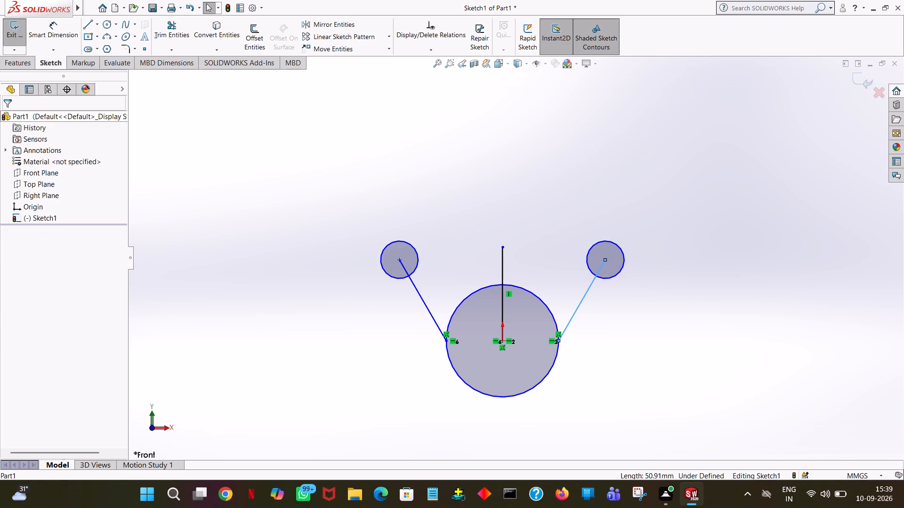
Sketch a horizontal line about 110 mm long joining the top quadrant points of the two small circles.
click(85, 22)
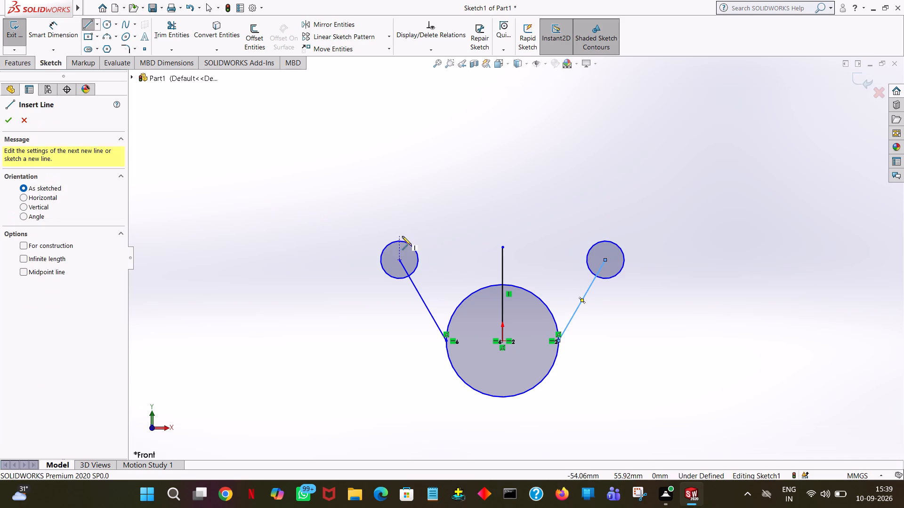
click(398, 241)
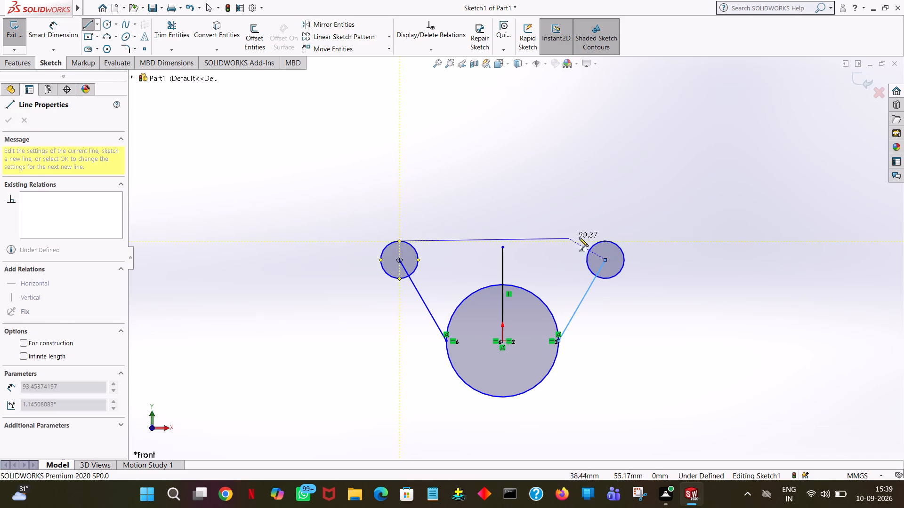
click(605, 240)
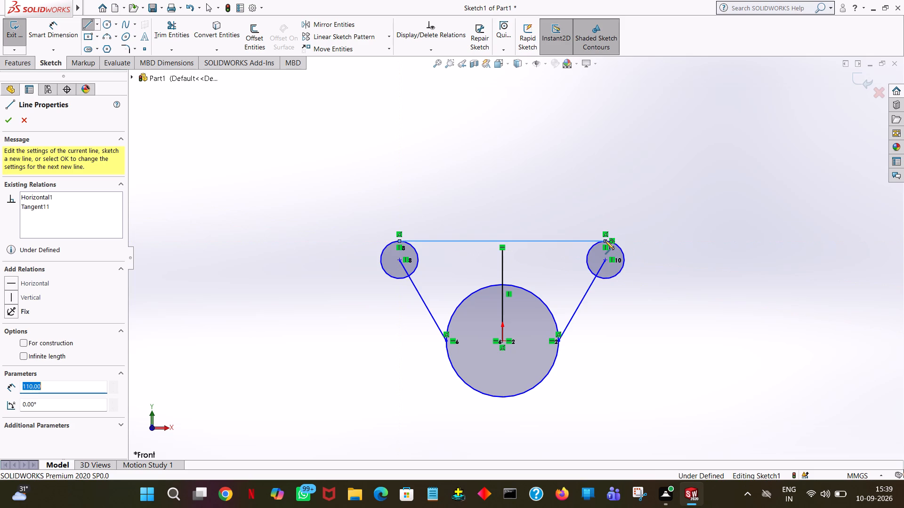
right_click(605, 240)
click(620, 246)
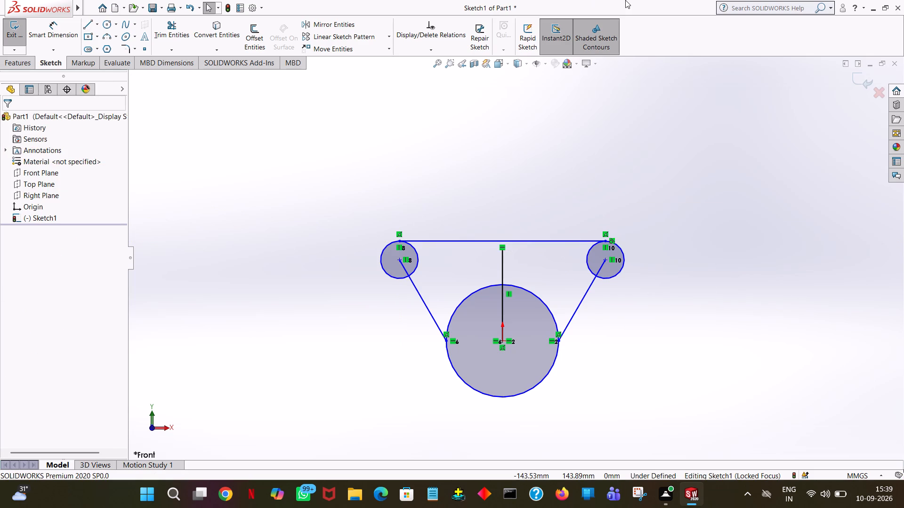
Trim away the top horizontal line, both slanted lines and both small circles, keeping the large circle and the vertical line.
click(179, 31)
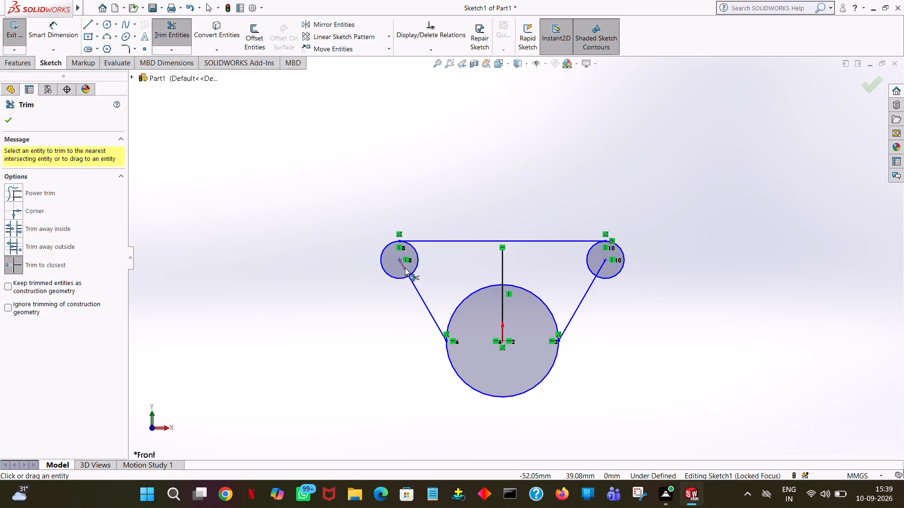
click(417, 263)
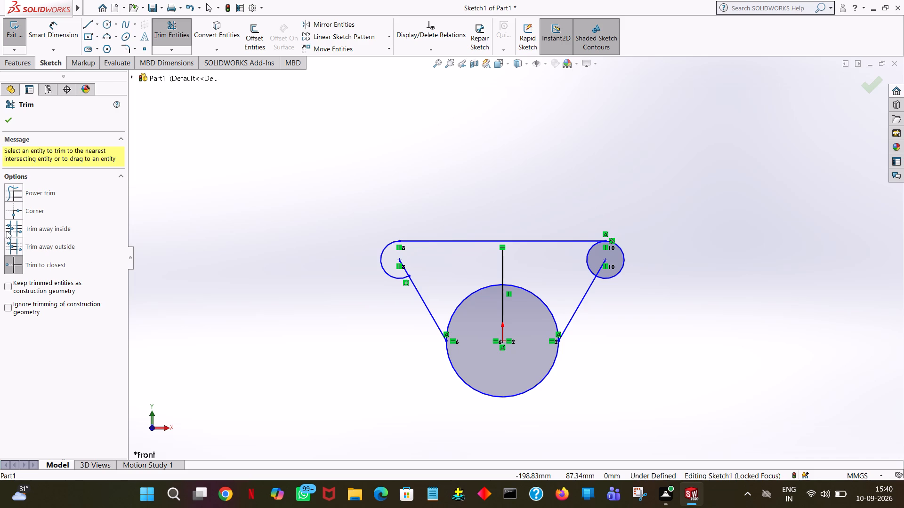
click(454, 243)
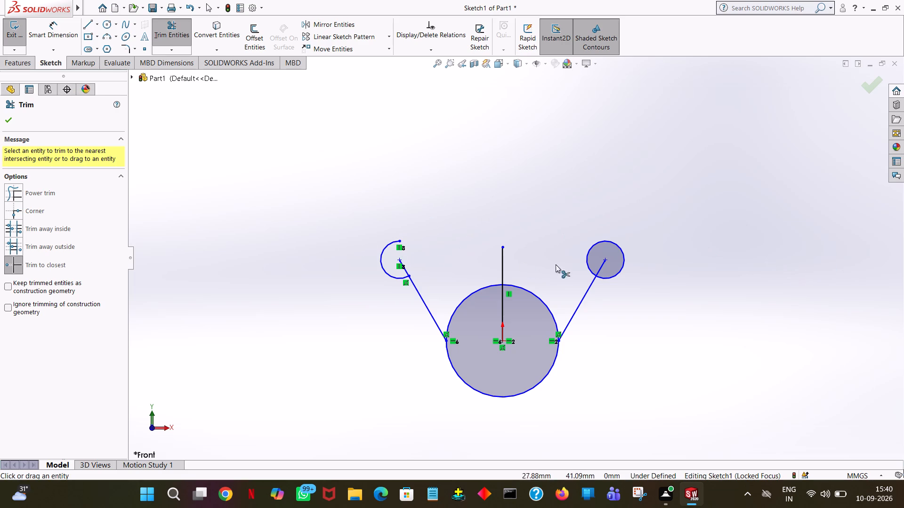
click(420, 296)
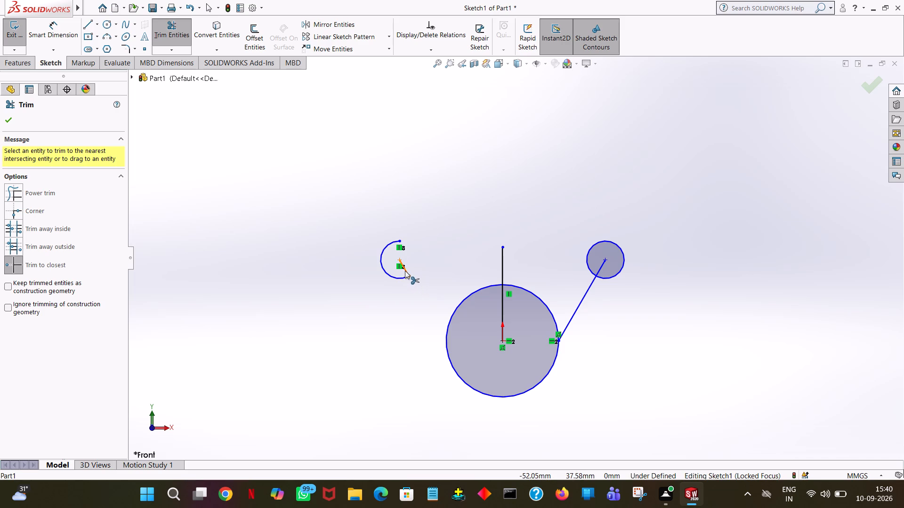
click(405, 270)
double_click(401, 275)
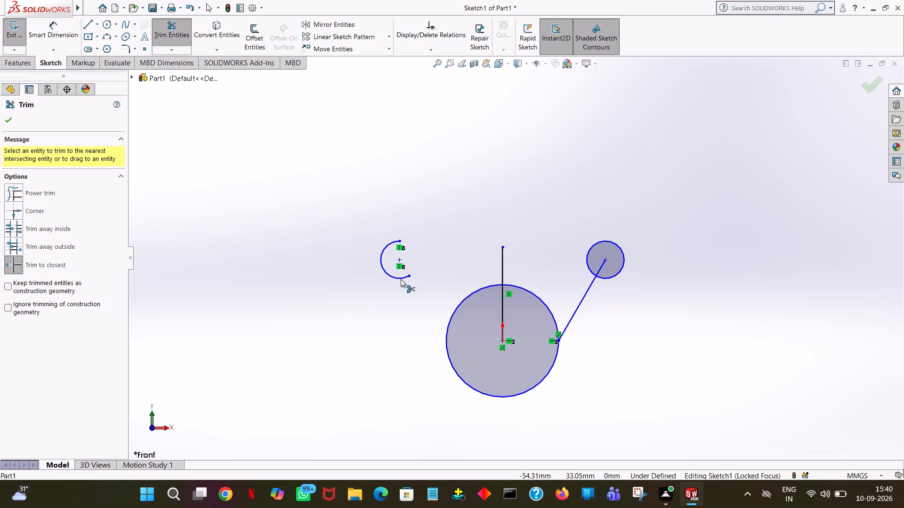
click(401, 278)
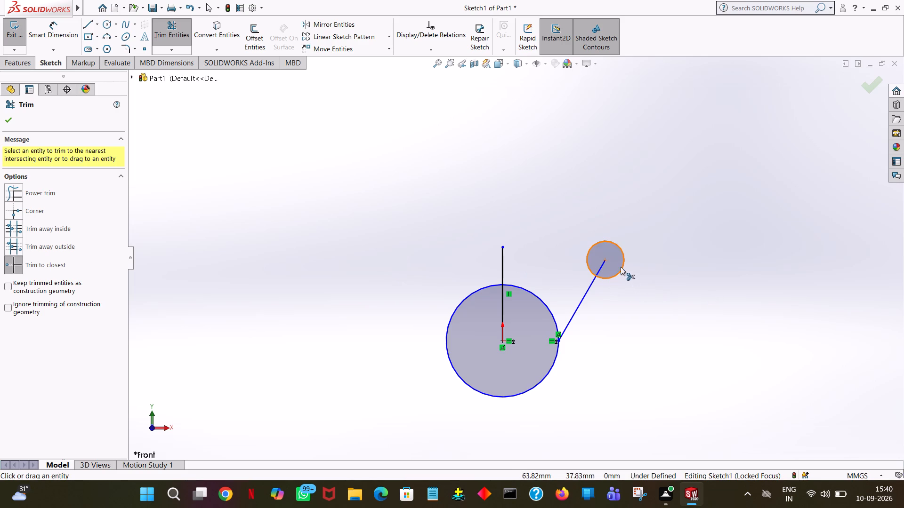
drag(620, 264, 623, 270)
click(622, 268)
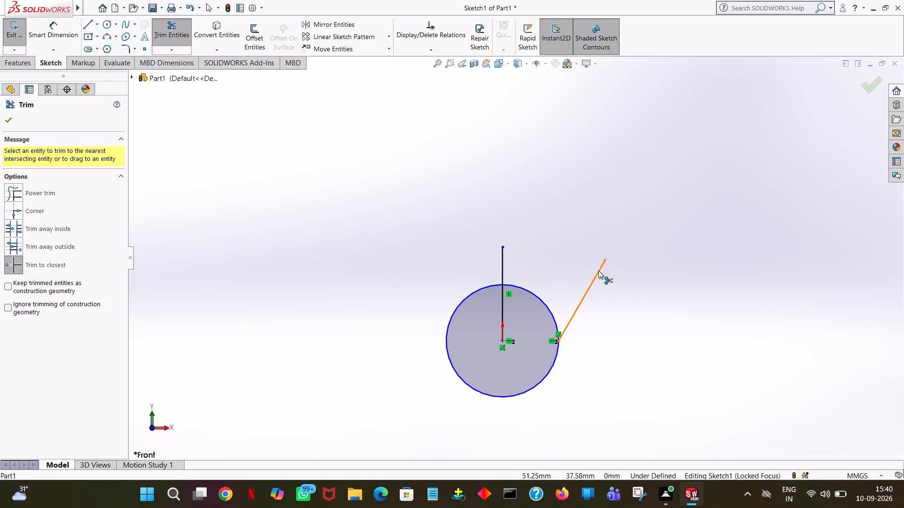
click(598, 270)
click(7, 124)
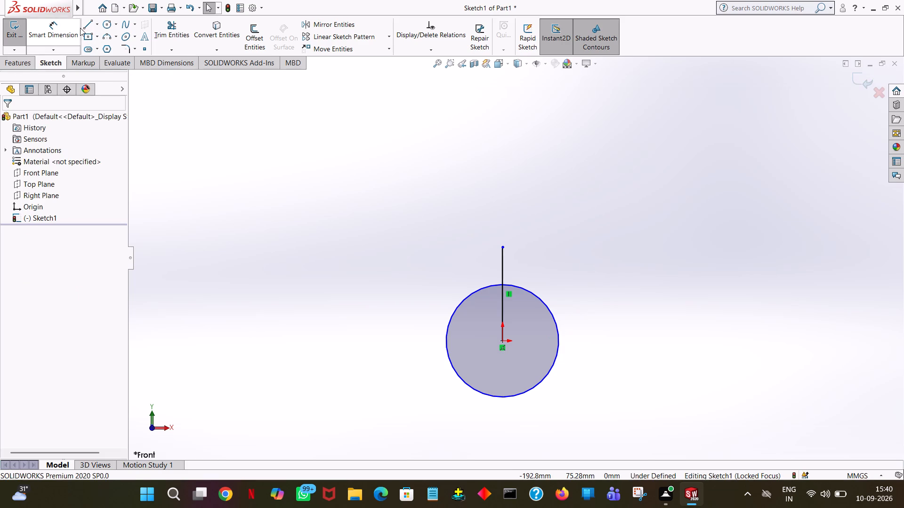
Sketch a 65 mm horizontal line running left from the upper end of the vertical line.
click(80, 28)
click(84, 25)
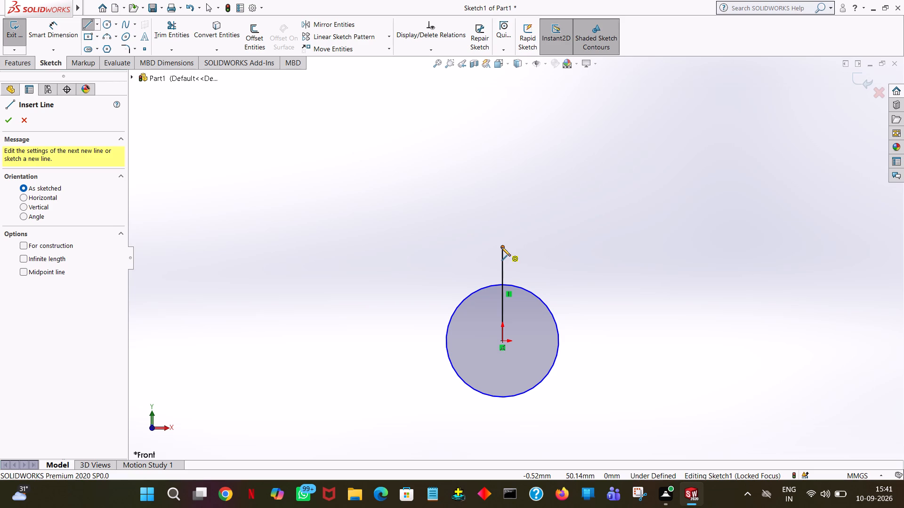
click(501, 247)
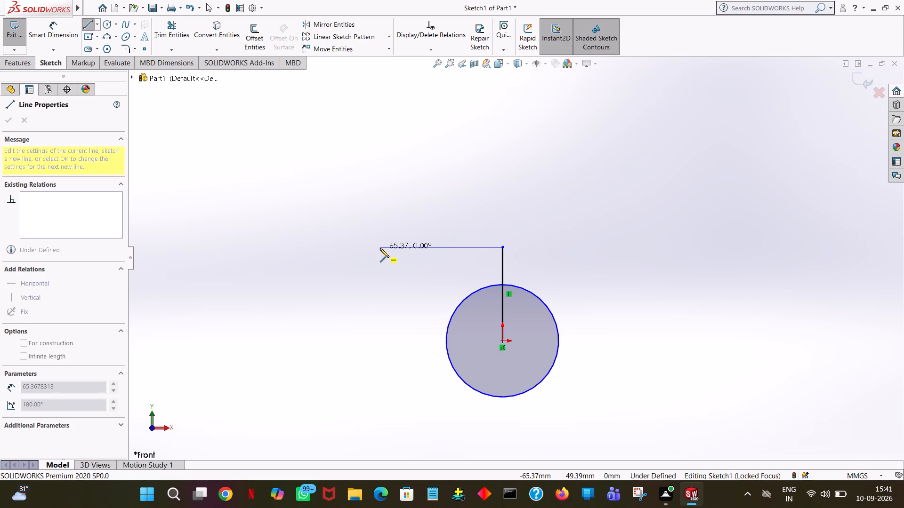
click(380, 248)
text(65)
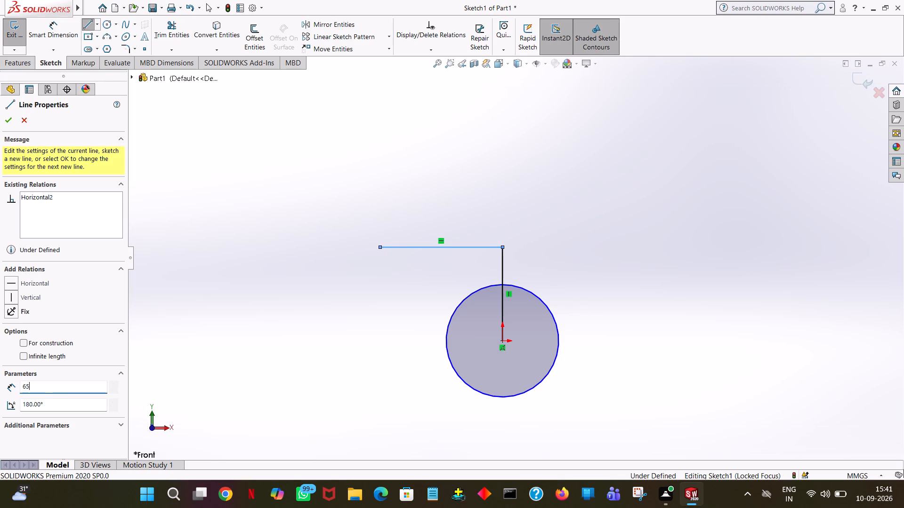
key(Return)
right_click(380, 248)
click(386, 252)
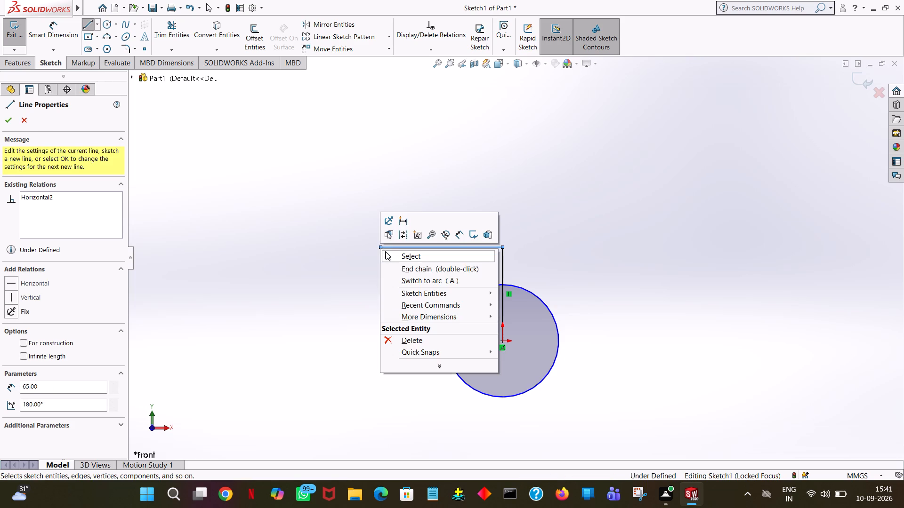
Sketch a 65 mm horizontal line running right from the upper end of the vertical line.
click(88, 27)
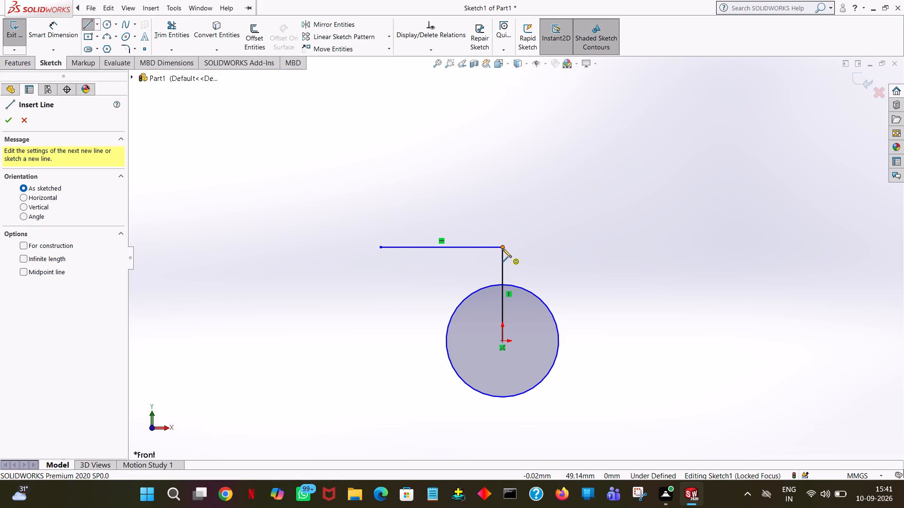
click(502, 247)
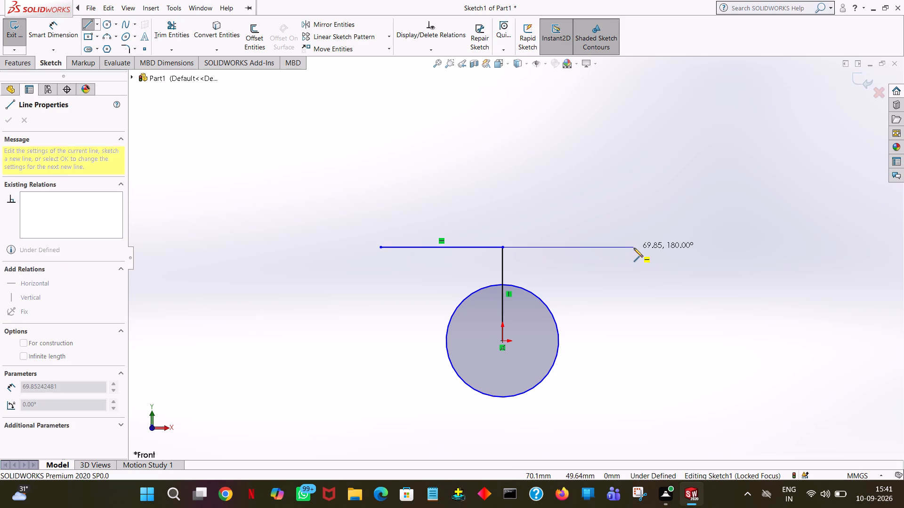
click(634, 248)
text(65)
key(Return)
right_click(634, 248)
click(649, 254)
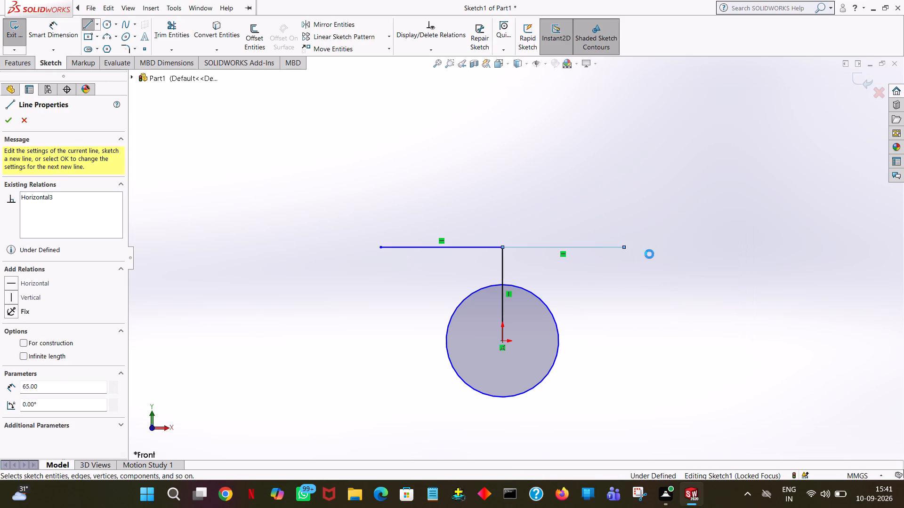
Sketch a circle with a radius of 10 mm centred on the left end of the horizontal line.
click(113, 26)
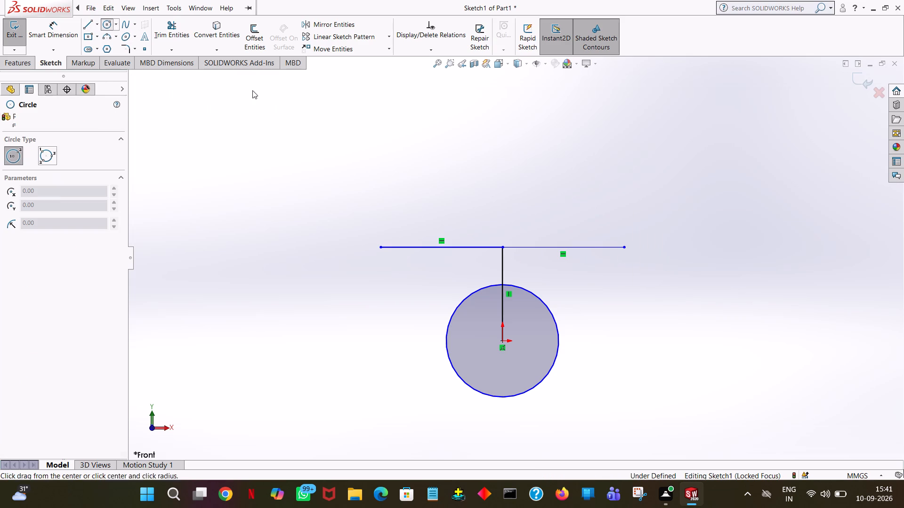
click(380, 248)
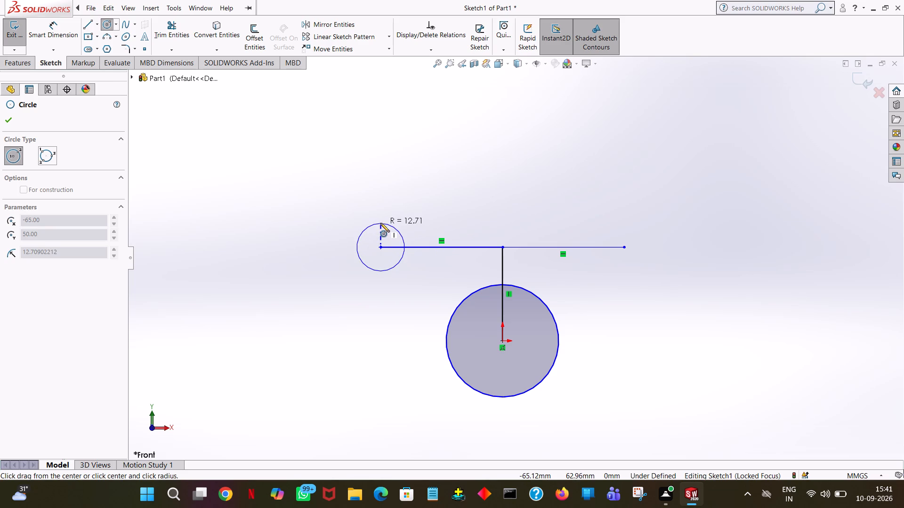
click(380, 223)
key(4)
key(Return)
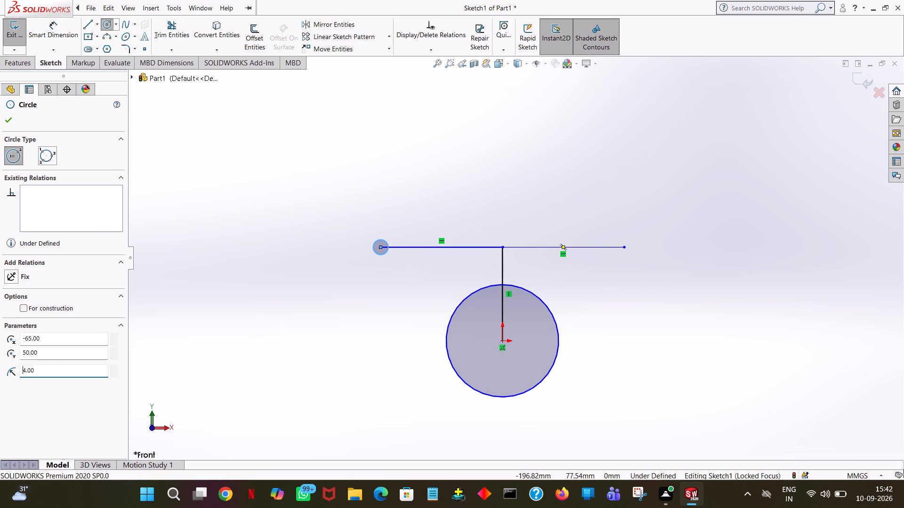
drag(48, 369, 0, 370)
key(1)
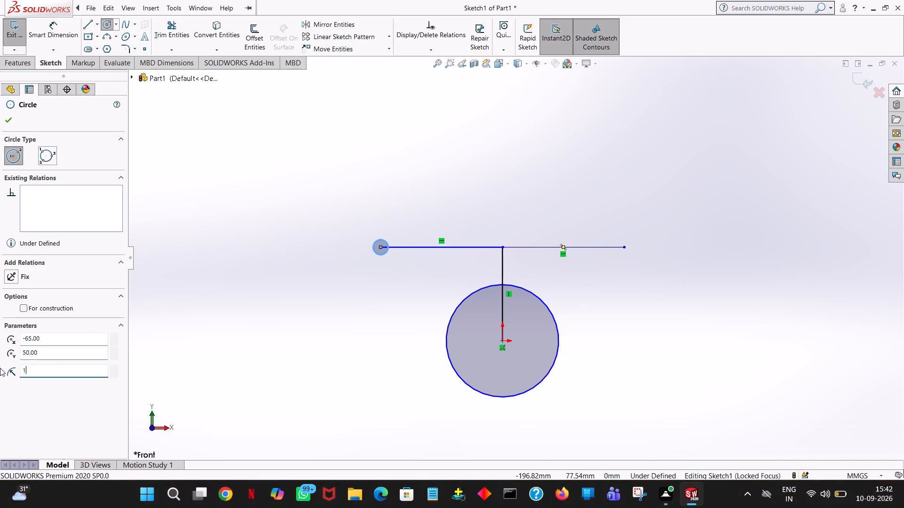
key(0)
key(Return)
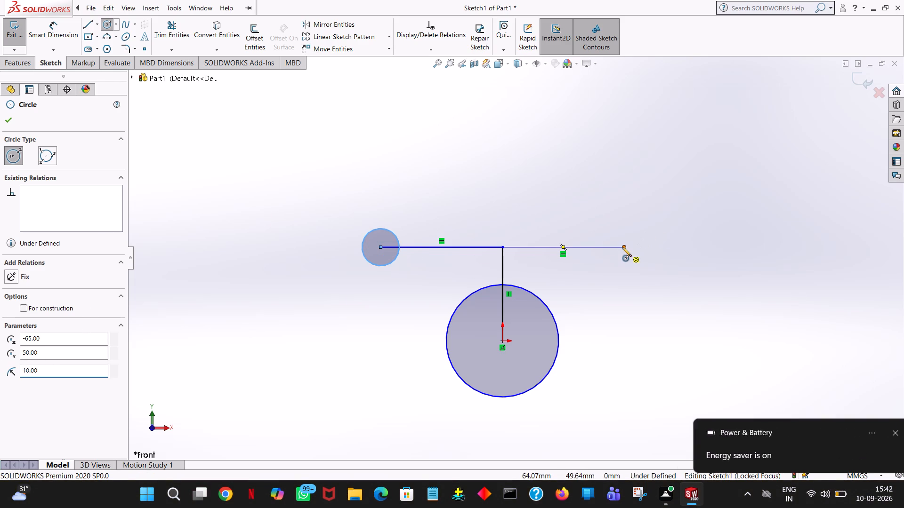
Sketch a circle with a radius of 10 mm centred on the right end of the horizontal line.
click(622, 246)
click(638, 231)
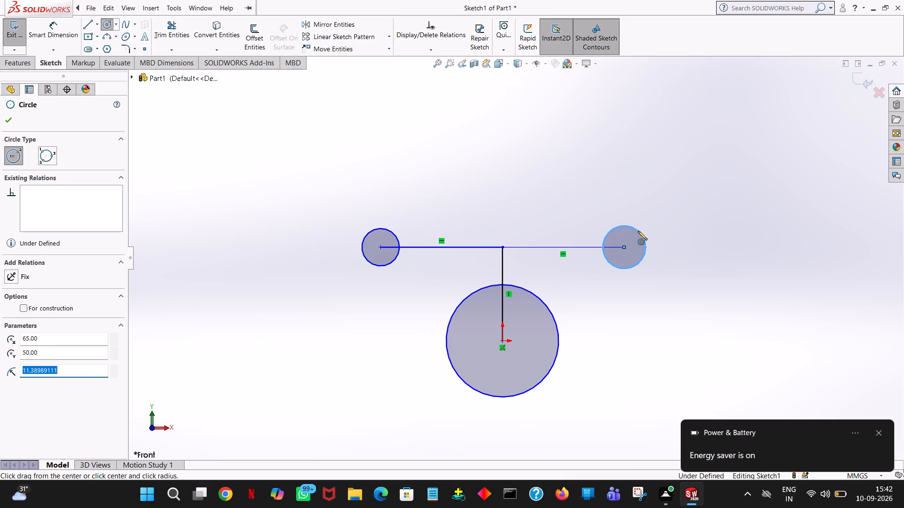
text(10)
key(Return)
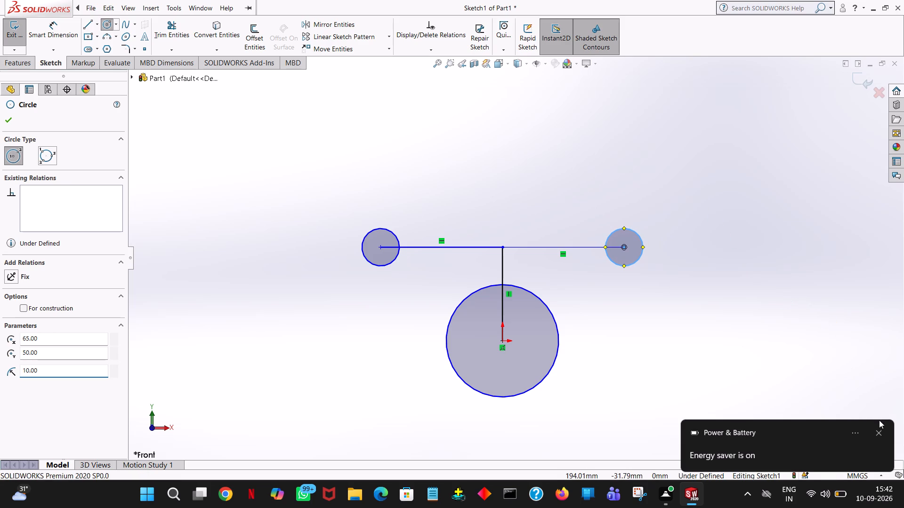
click(880, 431)
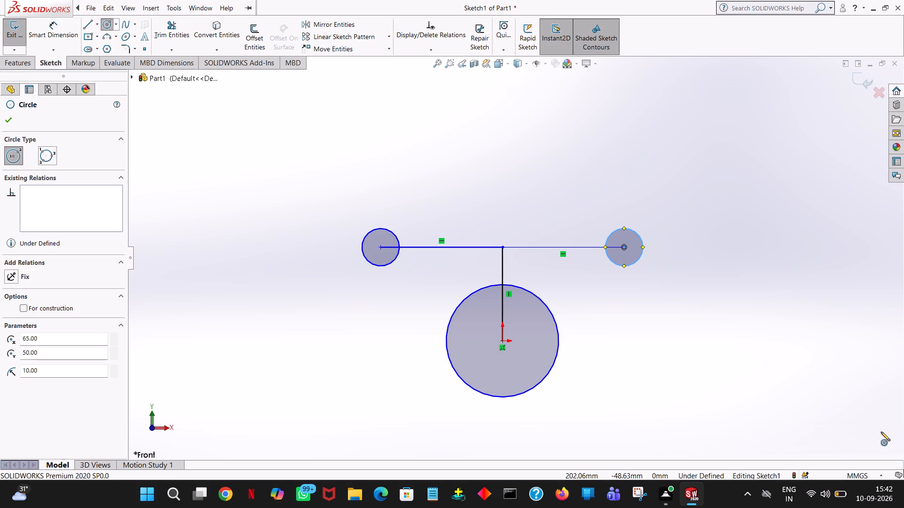
click(2, 119)
click(717, 185)
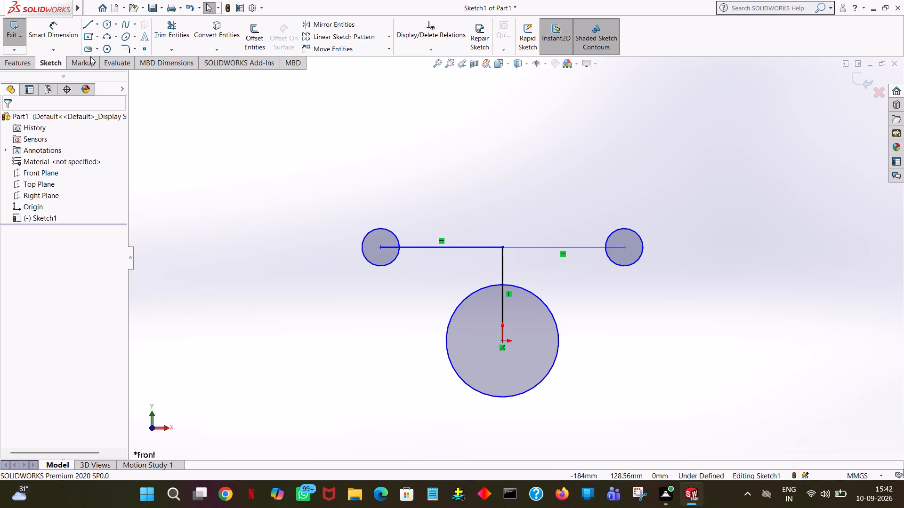
click(297, 115)
Sketch a line about 79.5 mm long, tangent to the left small circle and the lower left of the large circle.
click(84, 22)
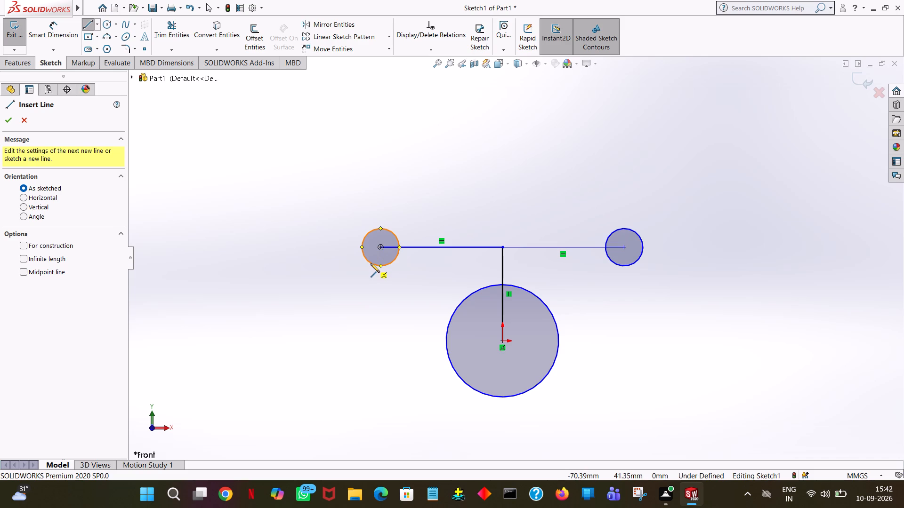
click(371, 263)
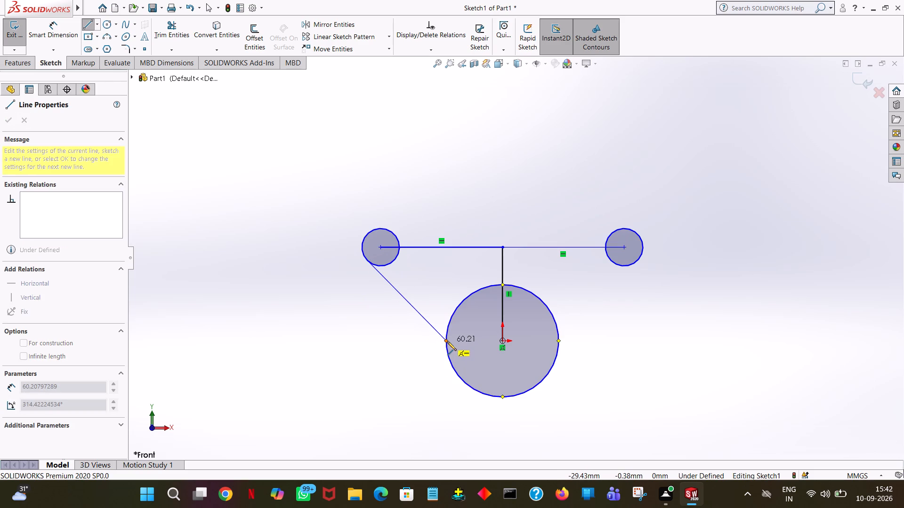
click(459, 376)
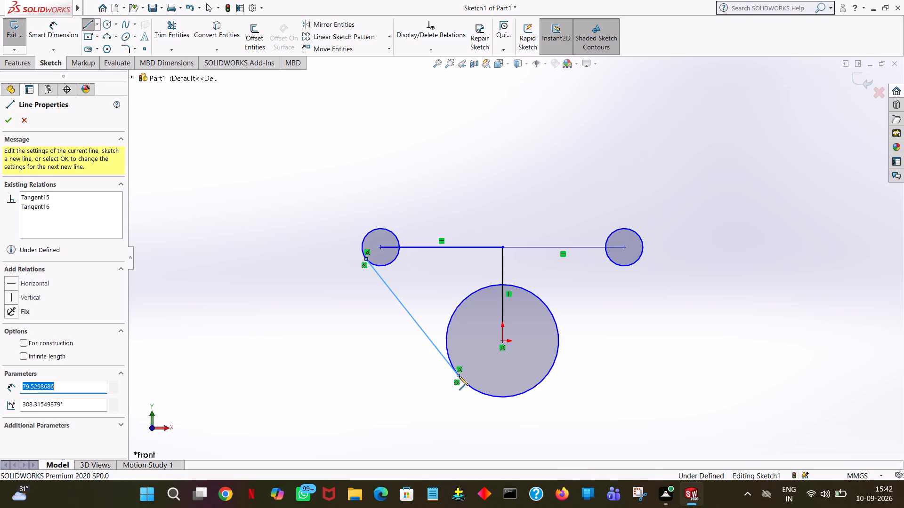
right_click(285, 321)
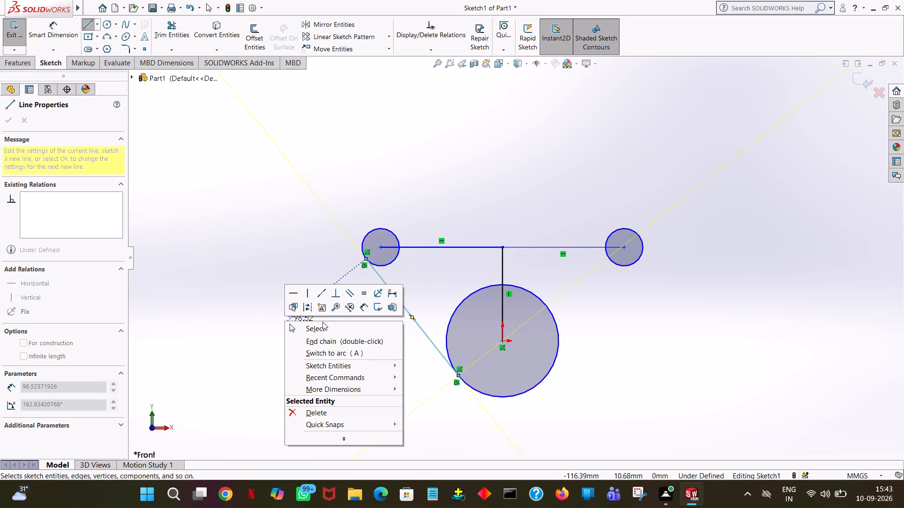
click(323, 322)
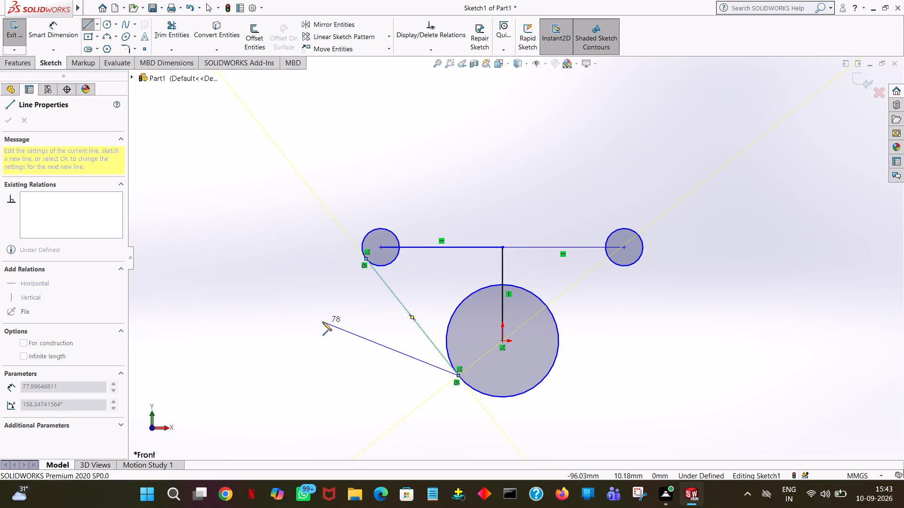
right_click(532, 368)
click(540, 376)
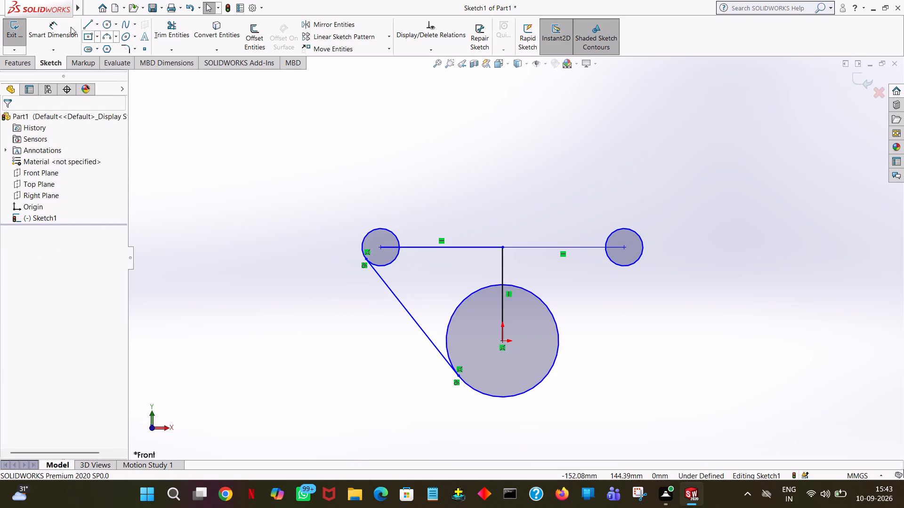
Sketch a line about 79.5 mm long, tangent to the right small circle and the lower right of the large circle.
click(88, 25)
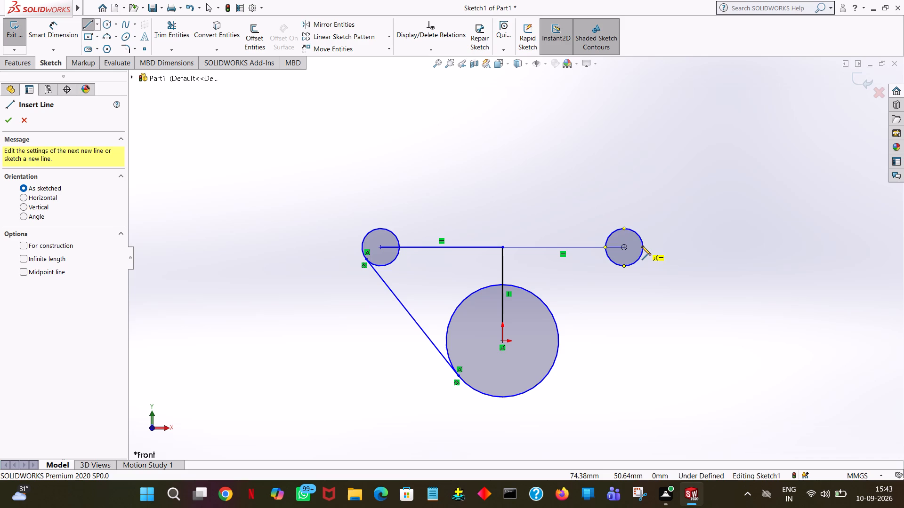
click(640, 257)
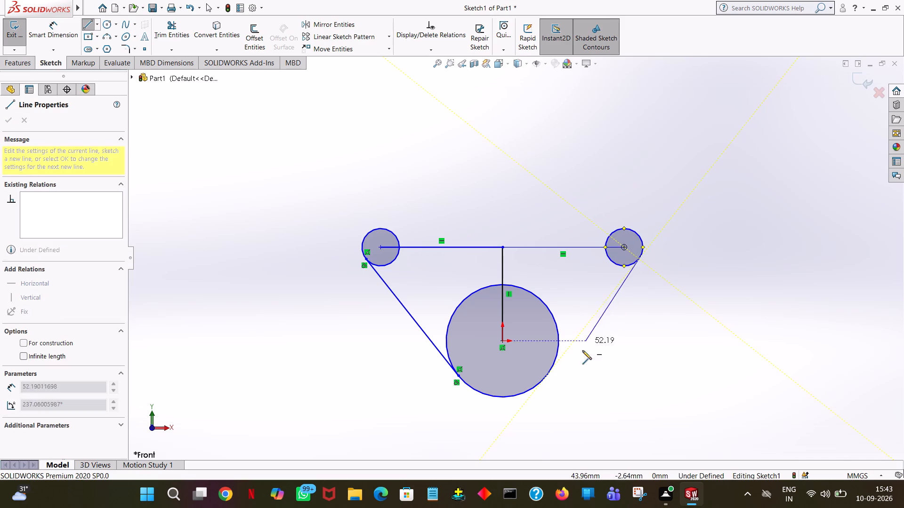
click(547, 373)
right_click(547, 373)
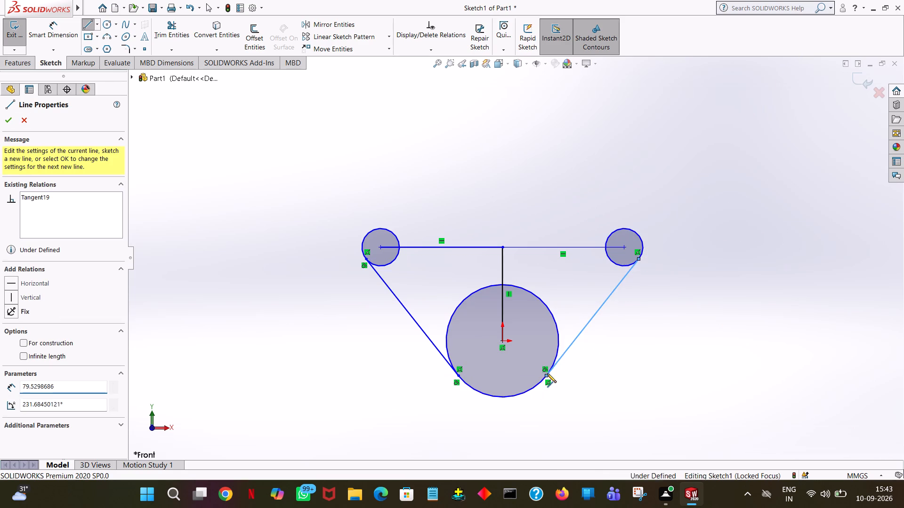
click(561, 379)
click(673, 331)
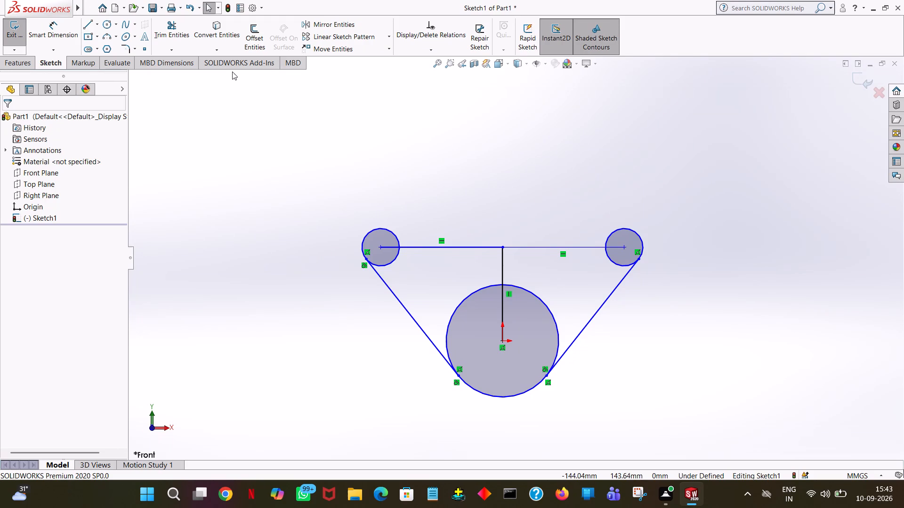
Sketch a 92 mm vertical line upward from the bottom point of the large circle, through its centre.
click(85, 25)
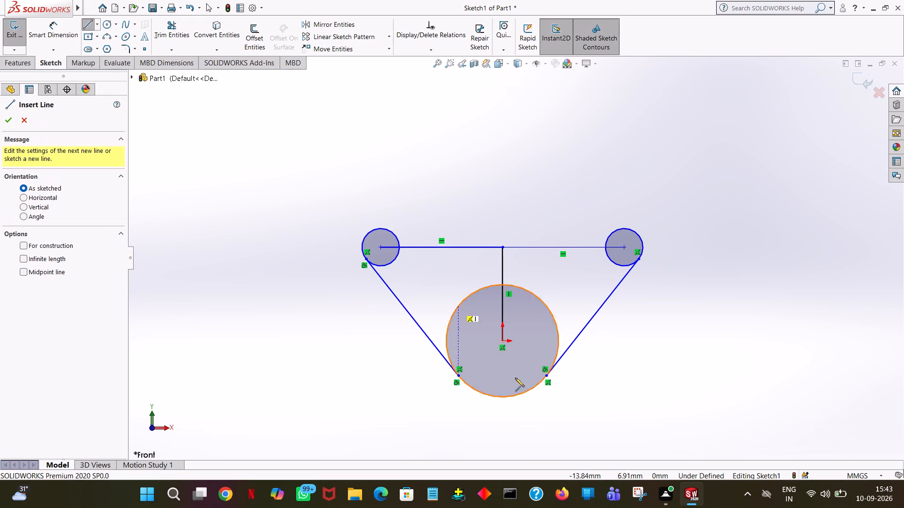
click(502, 397)
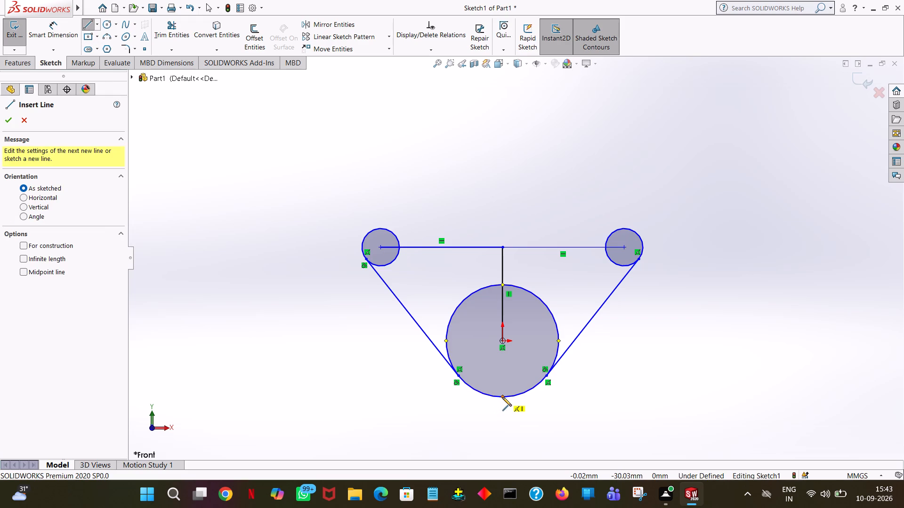
click(501, 222)
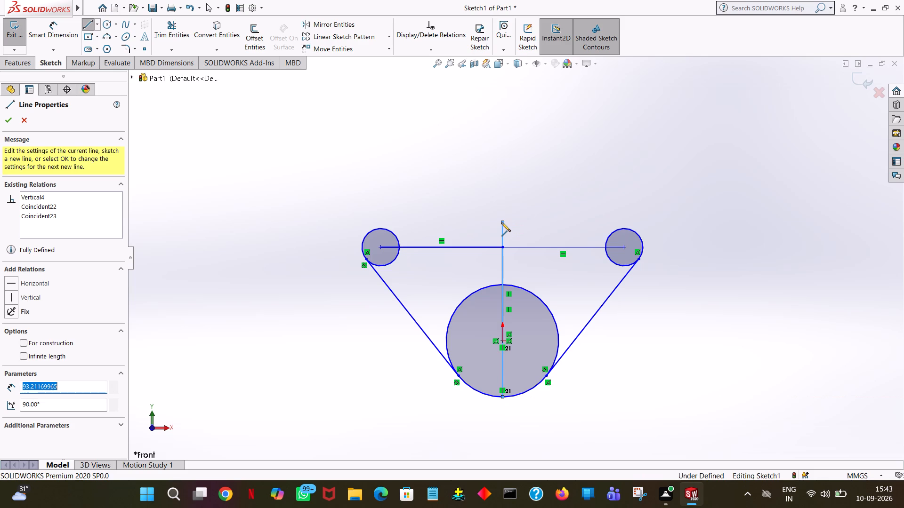
text(92)
key(Return)
right_click(501, 222)
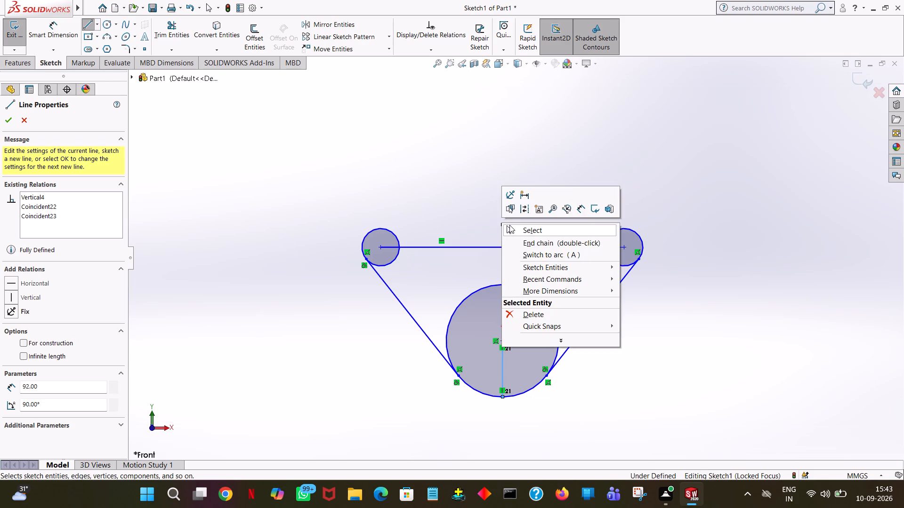
click(510, 225)
Sketch a horizontal line about 135 mm long through the top end of the 92 mm vertical line, spanning above both small circles.
click(95, 27)
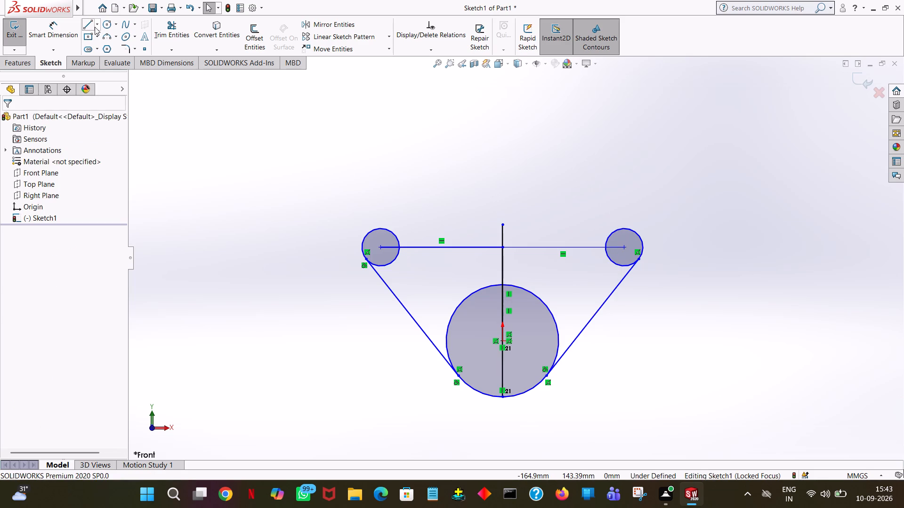
click(89, 26)
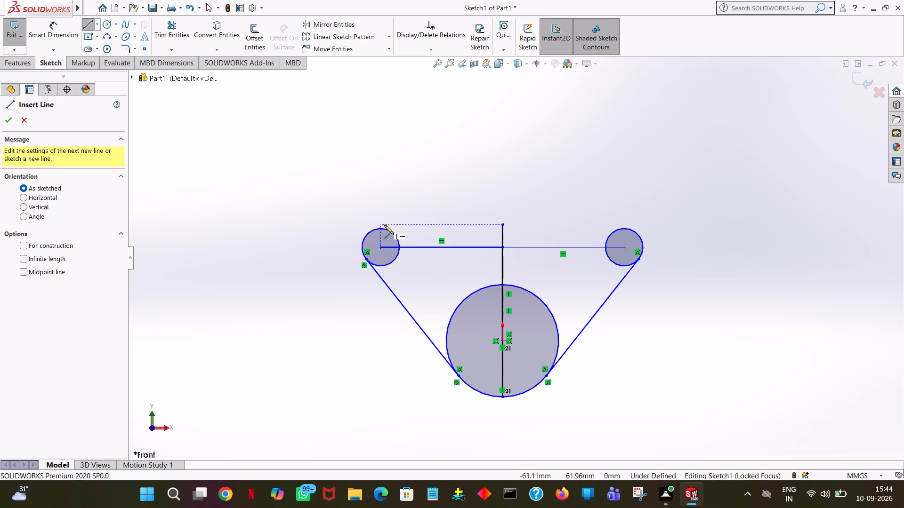
click(377, 225)
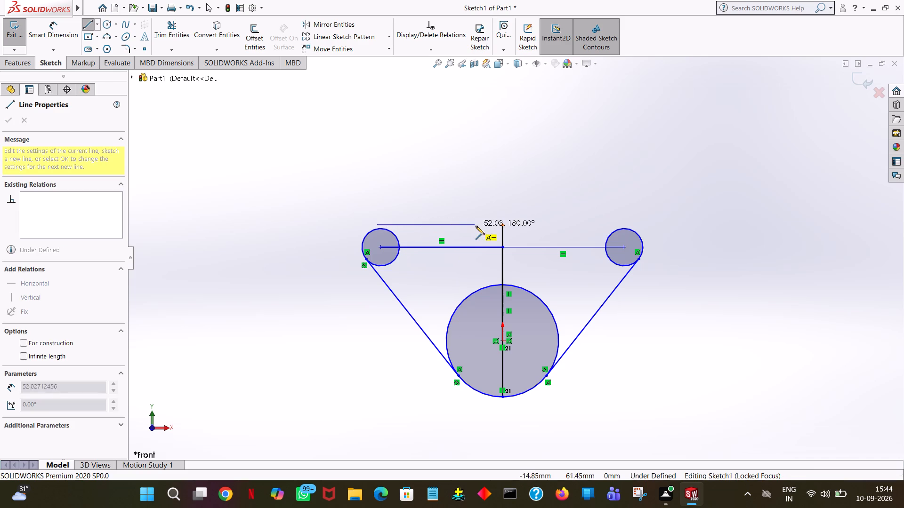
click(631, 223)
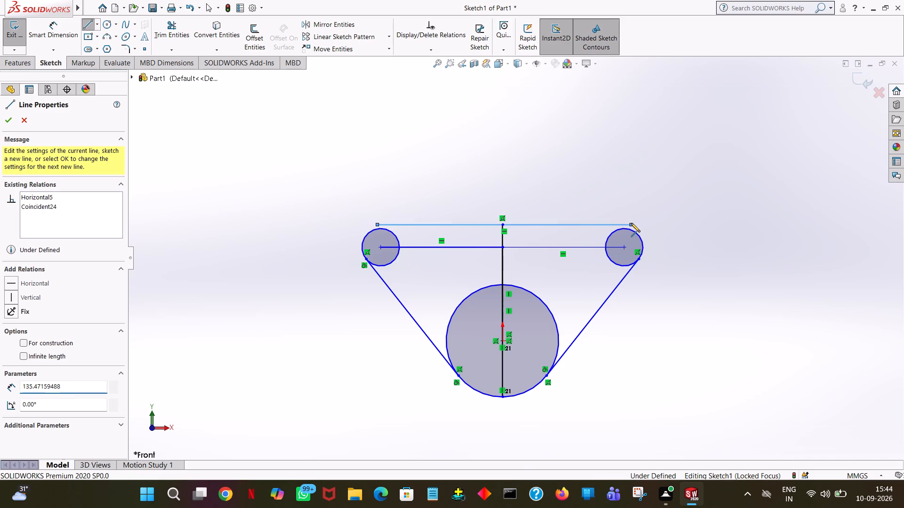
right_click(631, 223)
click(643, 227)
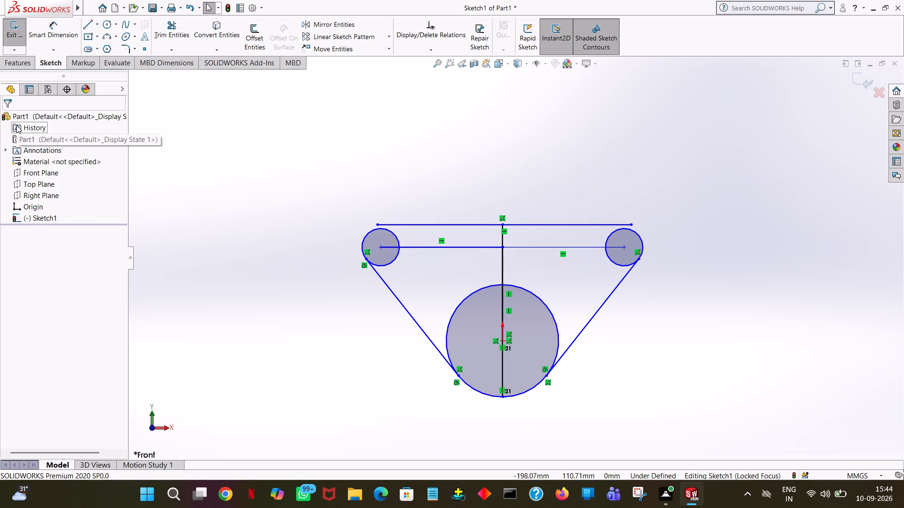
Extend the upper horizontal line leftward from its left end with a further horizontal line about 15 mm long.
click(83, 24)
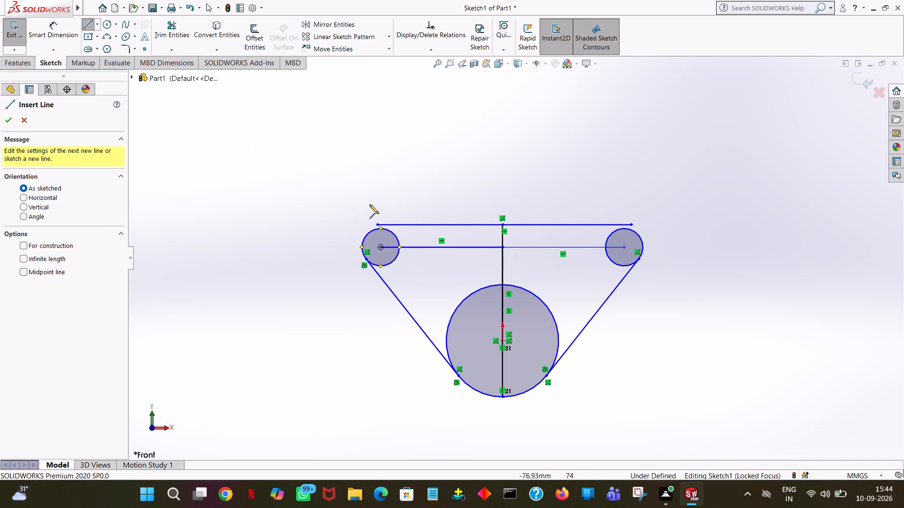
click(377, 225)
click(349, 225)
right_click(349, 225)
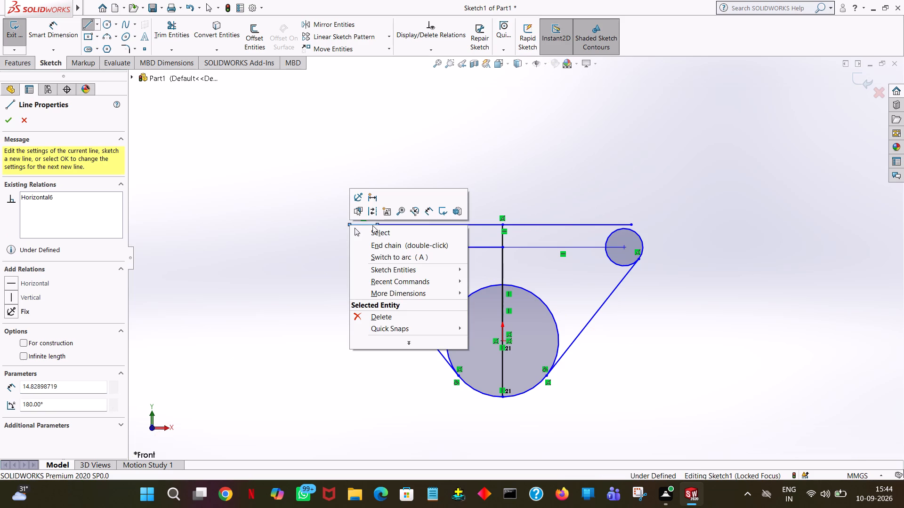
click(386, 230)
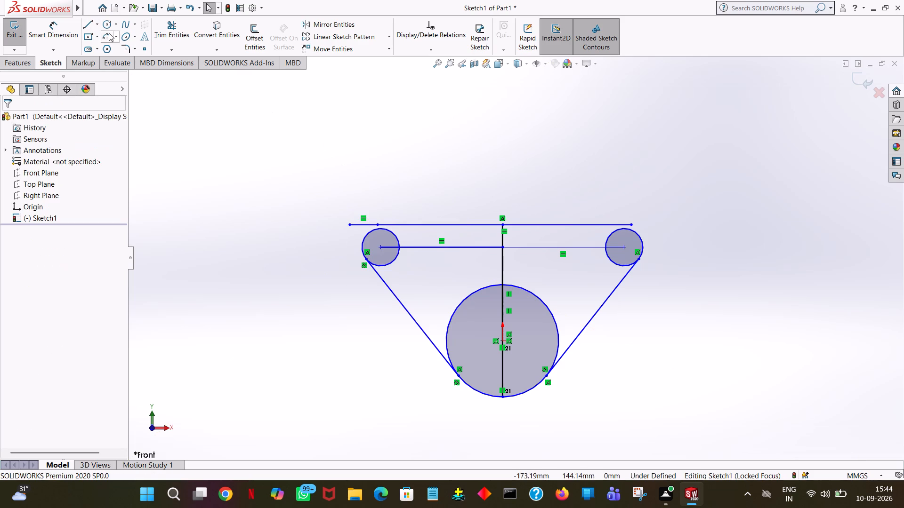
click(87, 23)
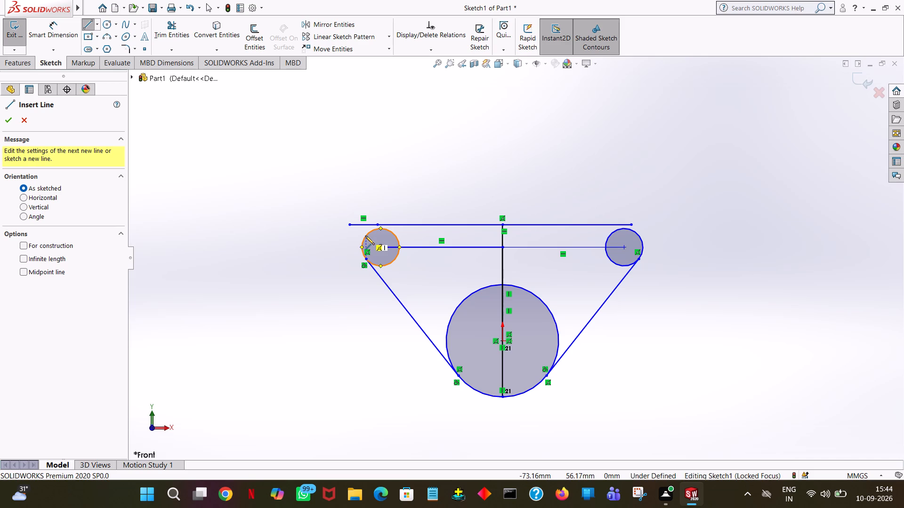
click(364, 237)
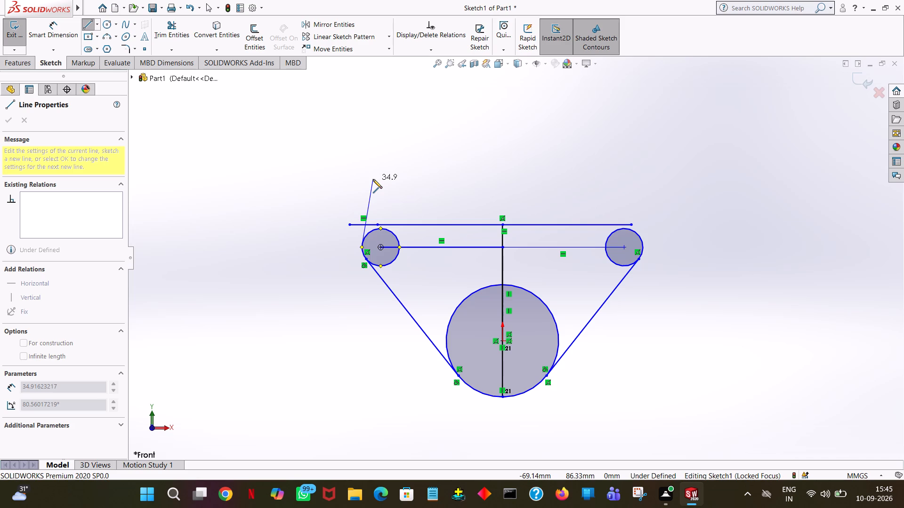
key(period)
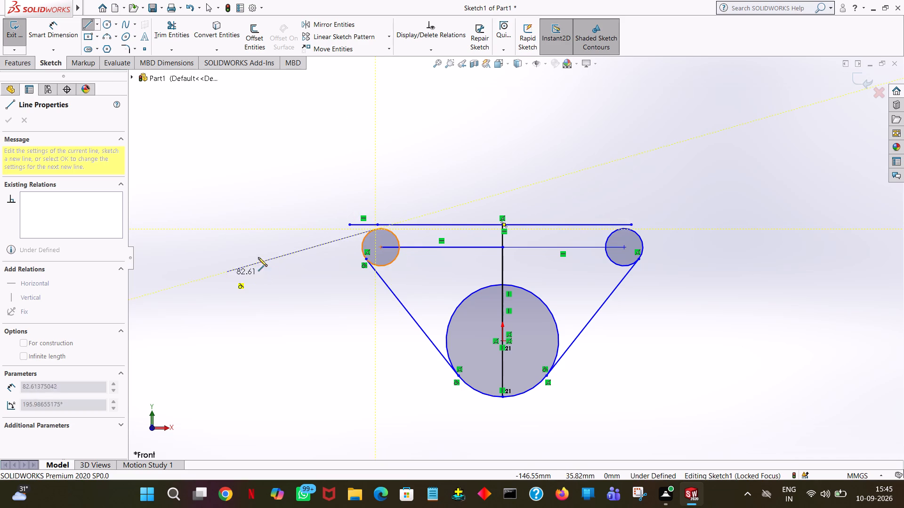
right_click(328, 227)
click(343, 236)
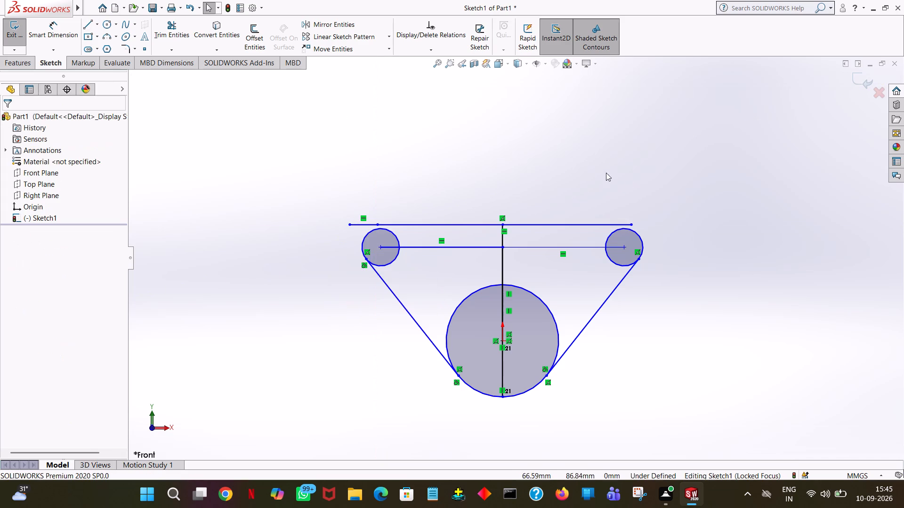
Sketch a line about 6.9 mm long, tangent to the left small circle's upper left and ending on the upper horizontal line above it.
click(88, 23)
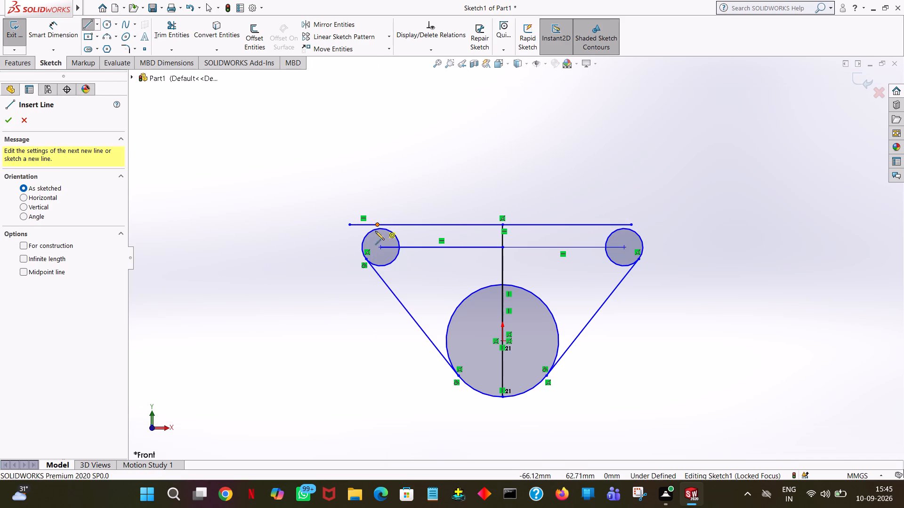
click(364, 235)
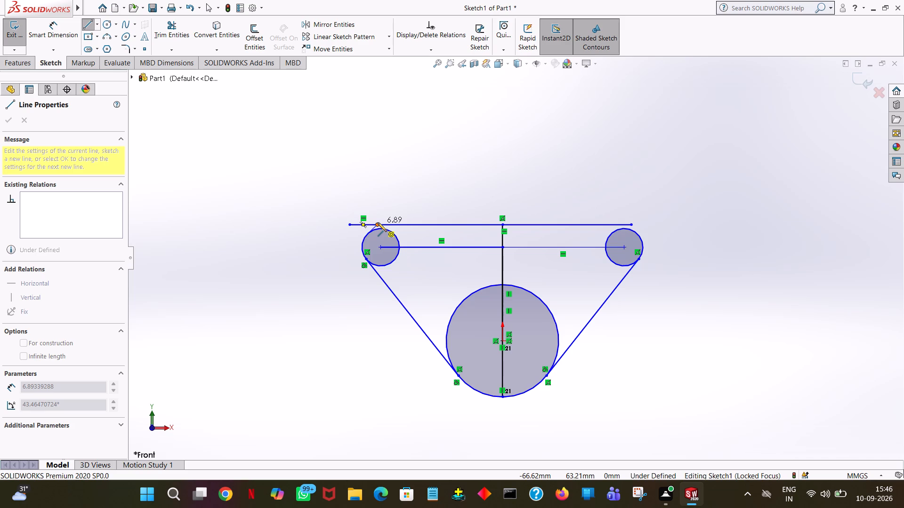
click(378, 222)
right_click(378, 222)
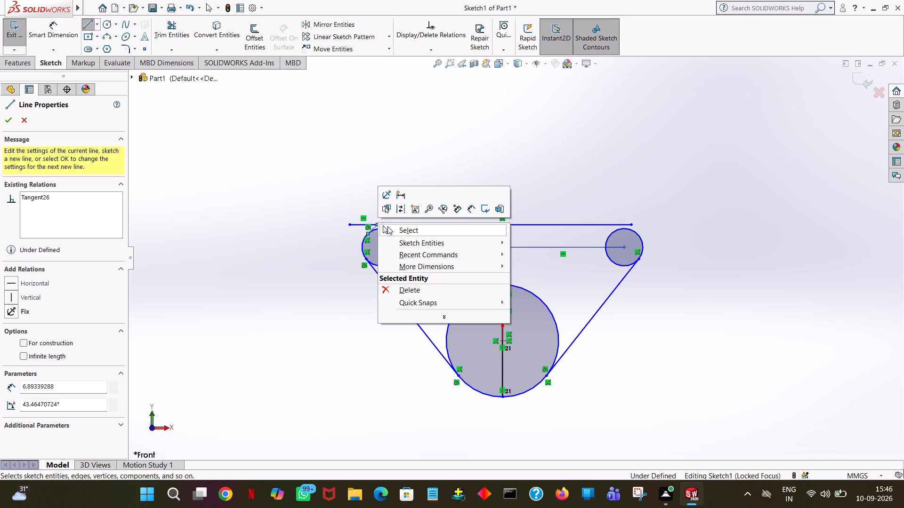
click(391, 229)
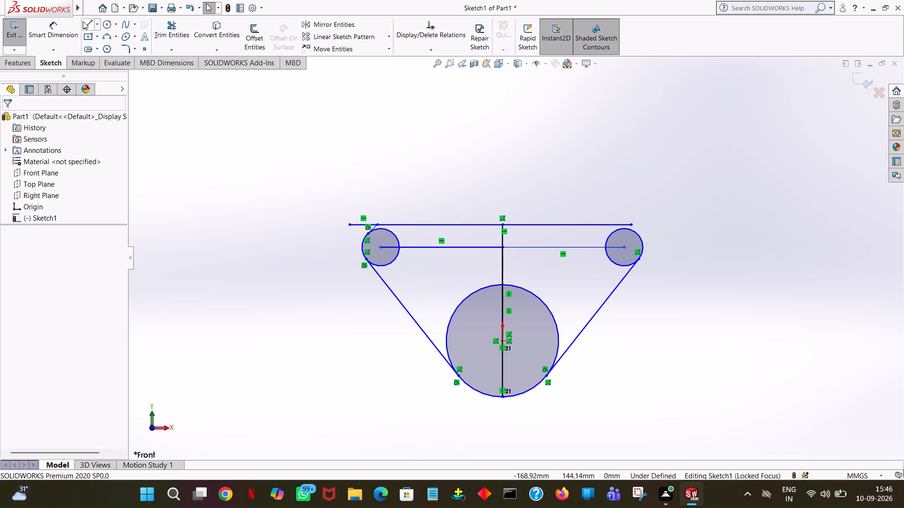
Sketch a short line from the upper right of the right small circle to the right end of the upper horizontal line.
click(83, 21)
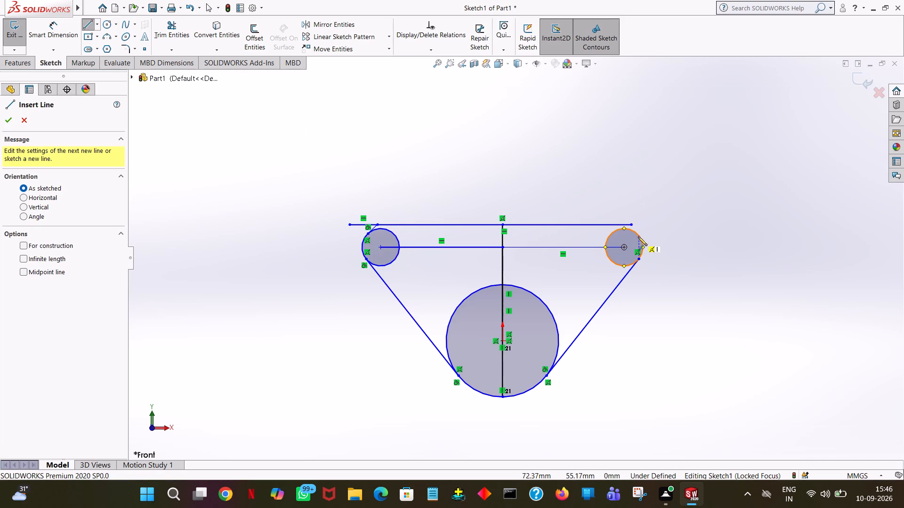
click(638, 235)
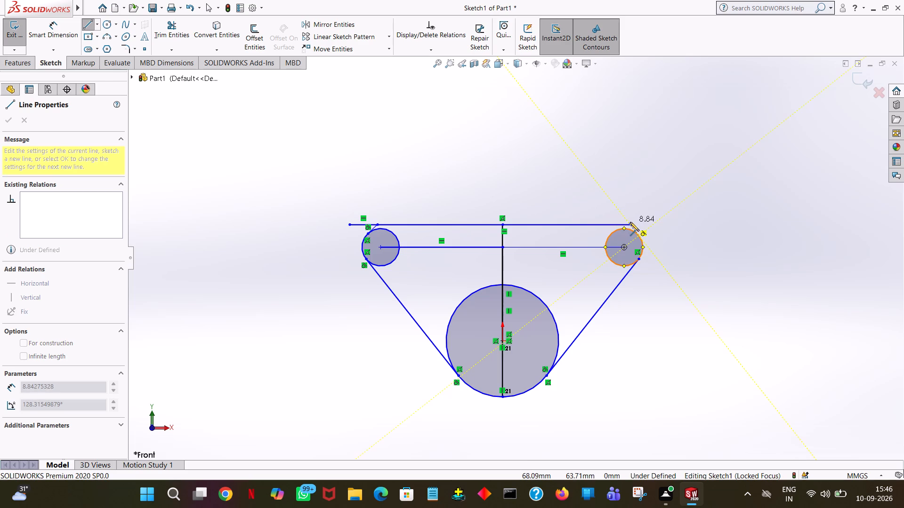
click(630, 223)
right_click(630, 223)
click(650, 229)
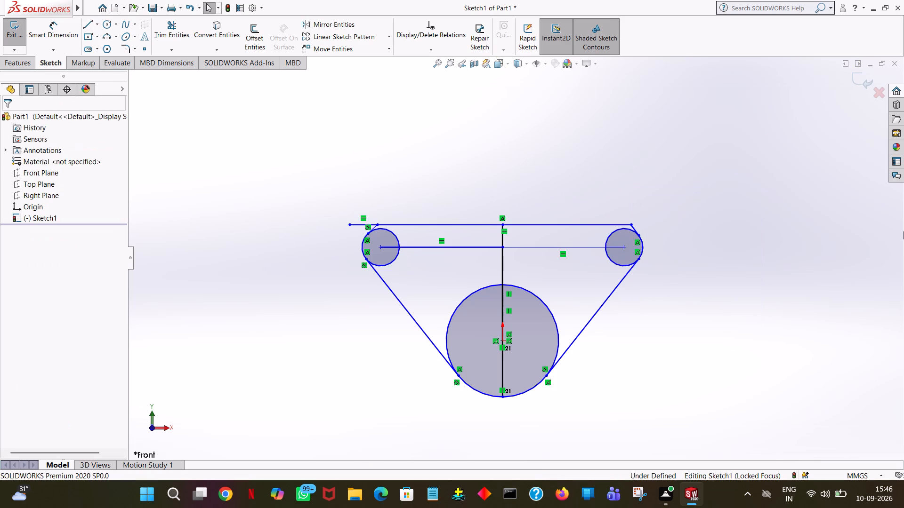
Trim away the inner arcs of both small circles and the horizontal line segments running between their centres.
click(180, 36)
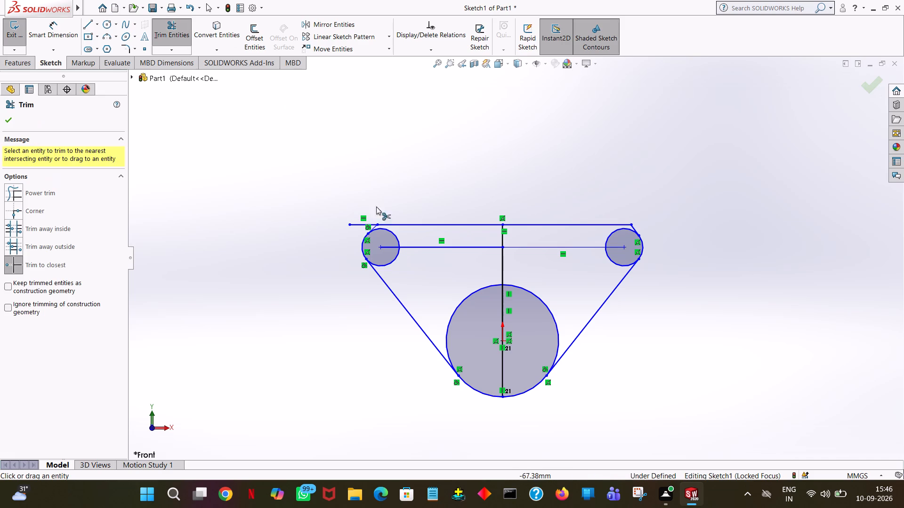
click(389, 232)
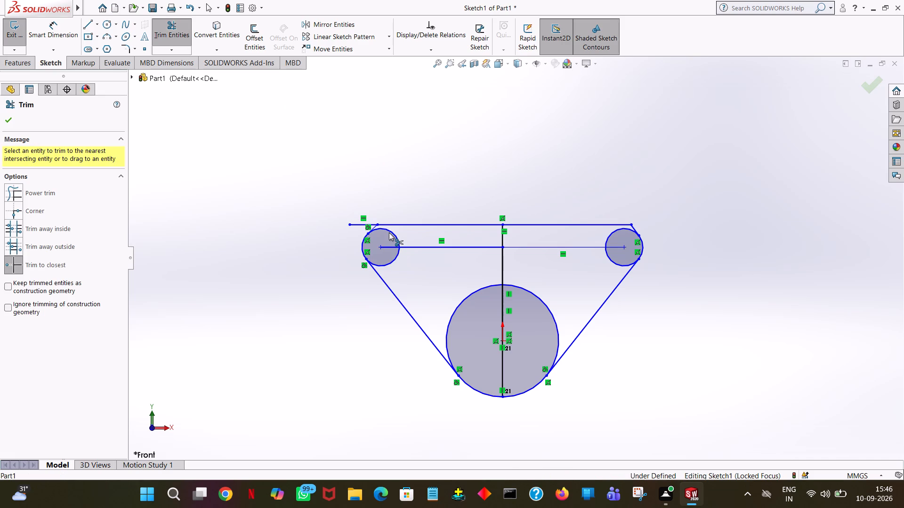
click(396, 257)
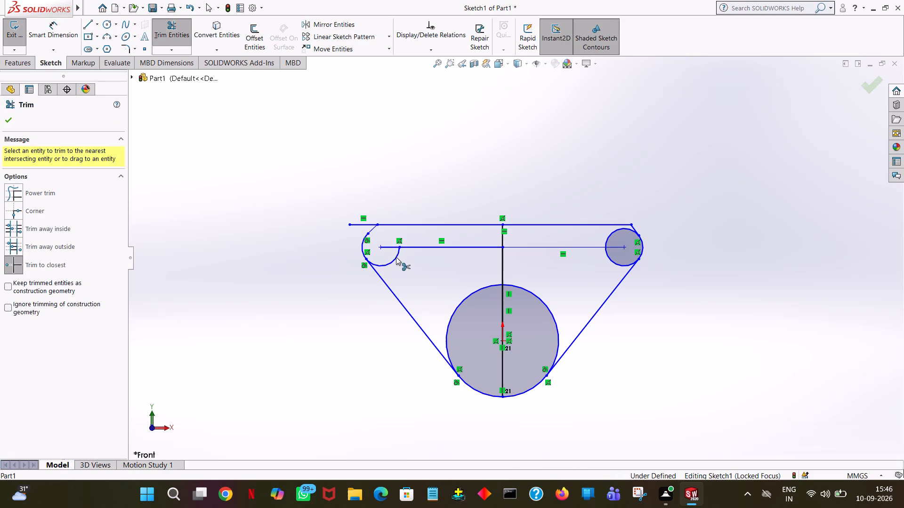
click(402, 247)
click(542, 248)
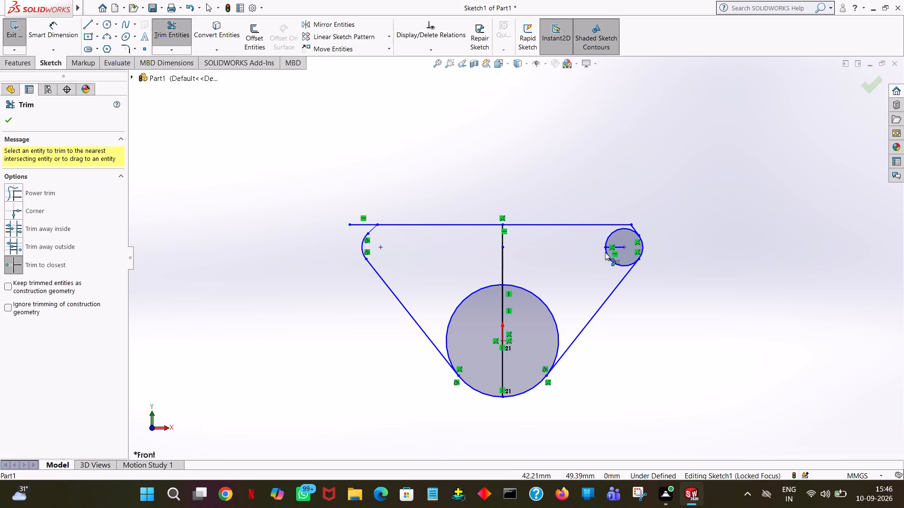
click(614, 248)
click(620, 247)
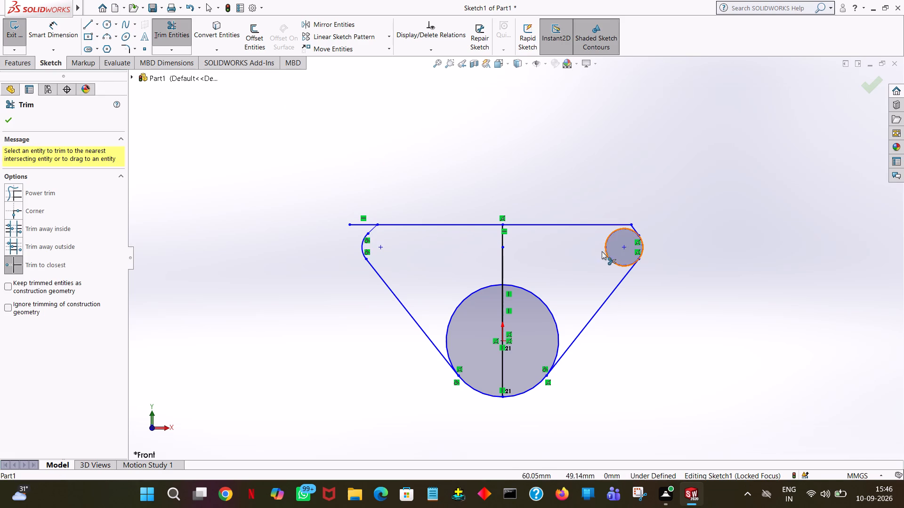
click(605, 253)
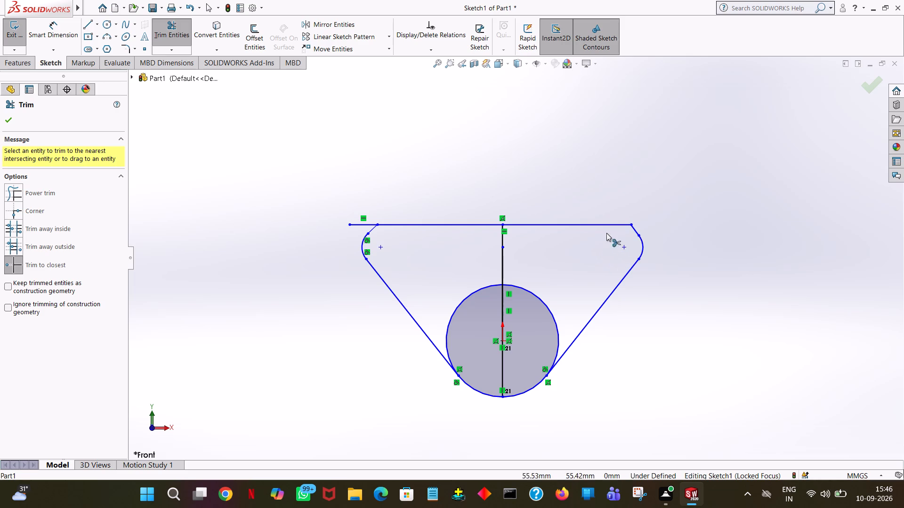
Trim the upper horizontal line's left overhang, the whole vertical centre line, and the large circle's upper arc between the tangent lines.
click(361, 224)
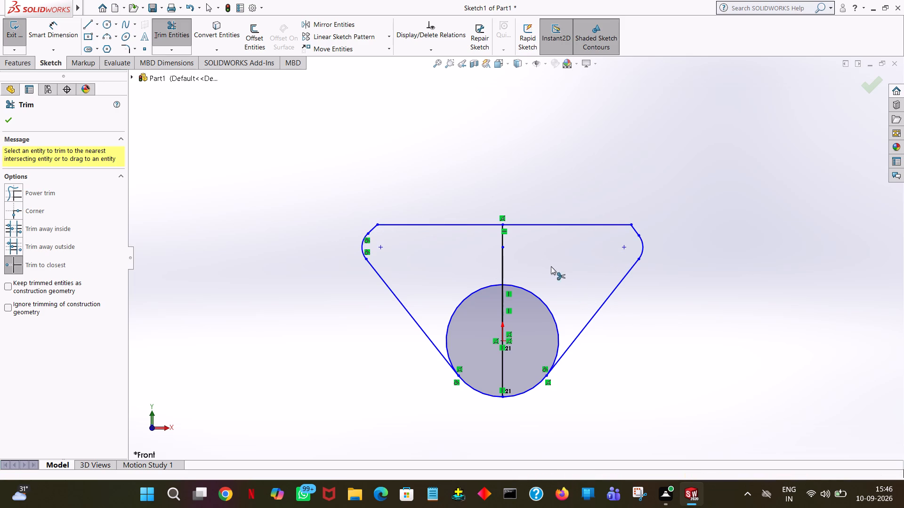
click(499, 264)
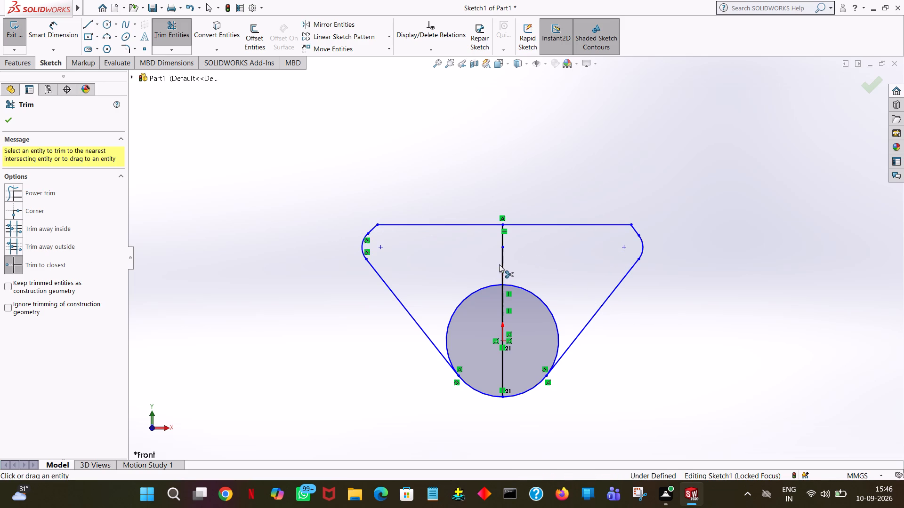
click(501, 266)
click(502, 246)
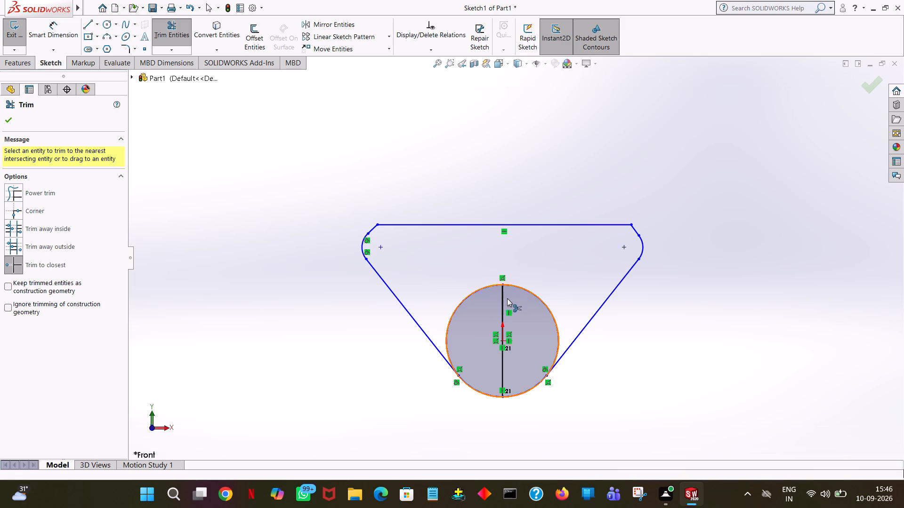
click(504, 301)
click(502, 371)
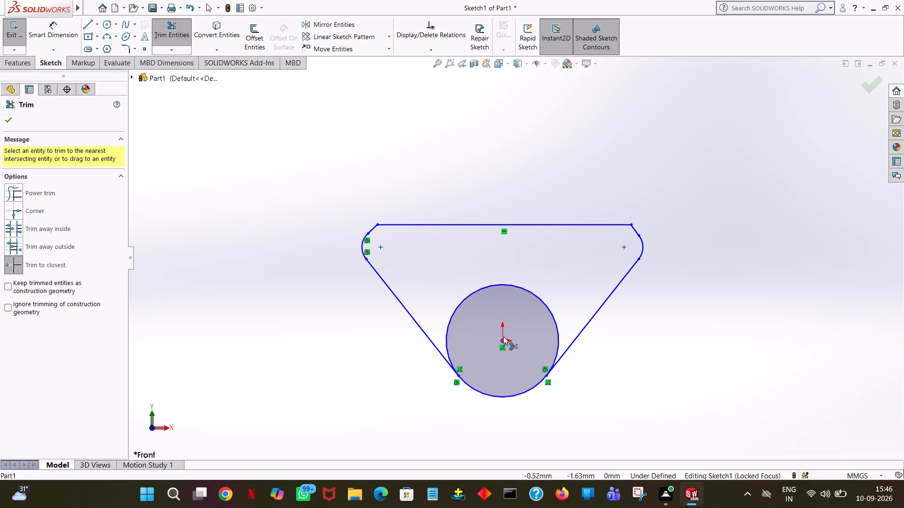
click(531, 294)
middle_drag(751, 334, 710, 335)
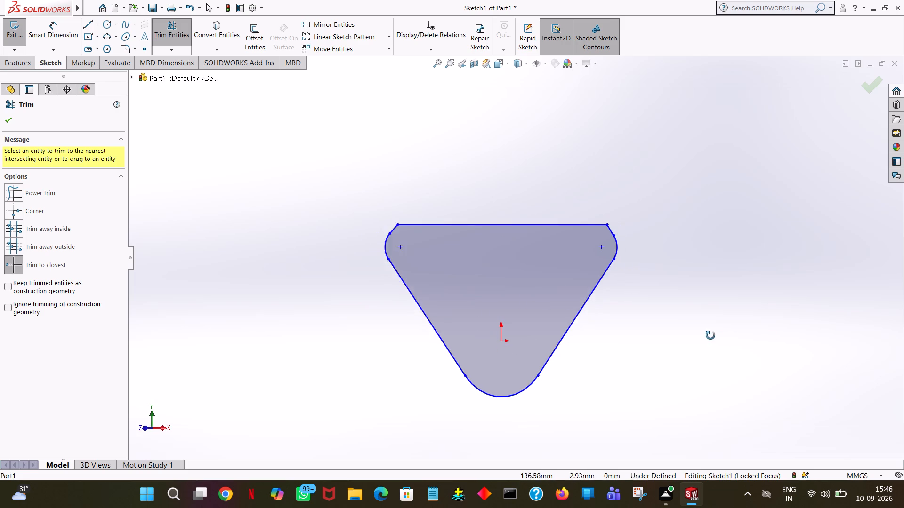
middle_drag(710, 335, 695, 337)
click(12, 112)
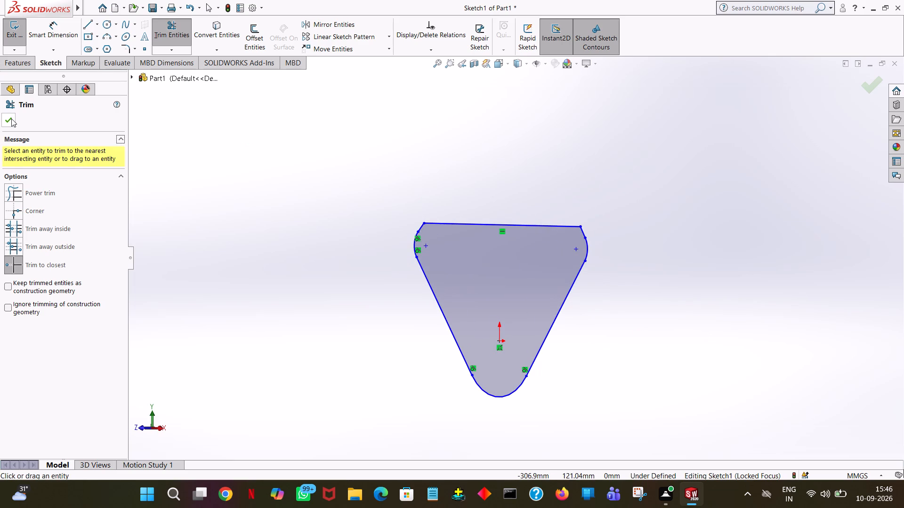
click(11, 119)
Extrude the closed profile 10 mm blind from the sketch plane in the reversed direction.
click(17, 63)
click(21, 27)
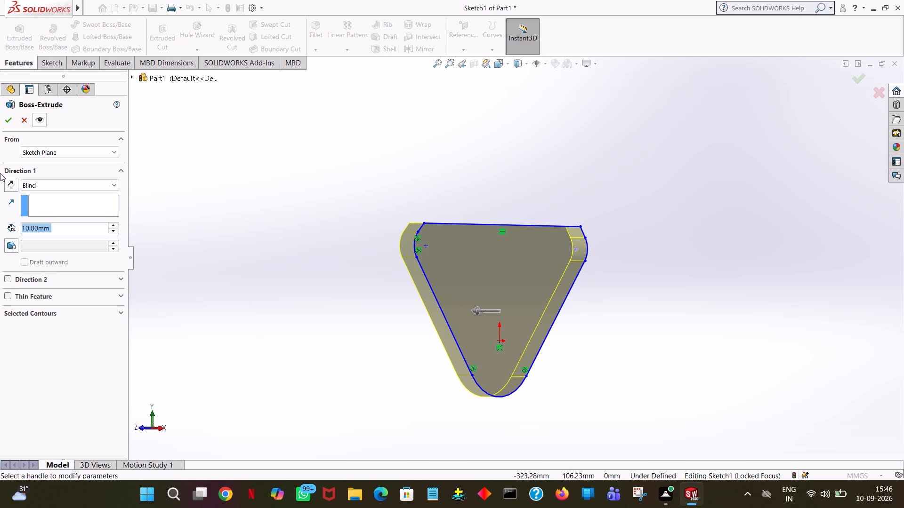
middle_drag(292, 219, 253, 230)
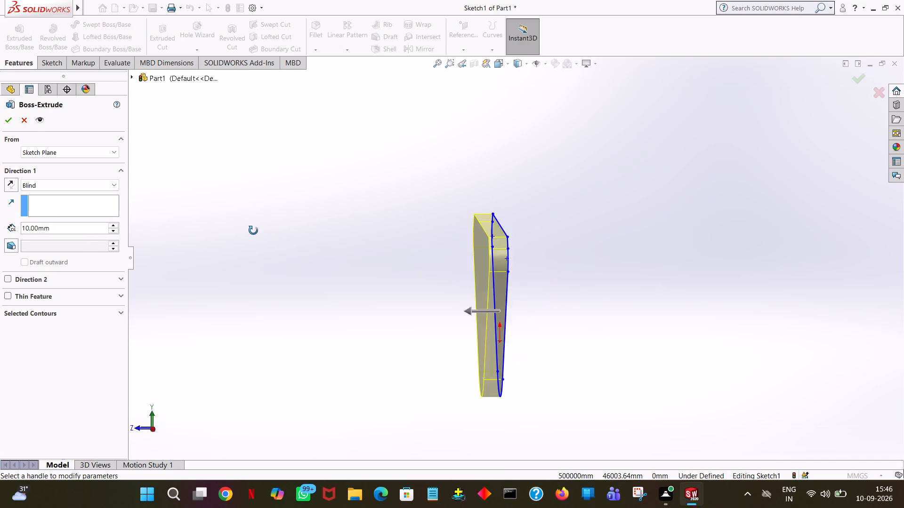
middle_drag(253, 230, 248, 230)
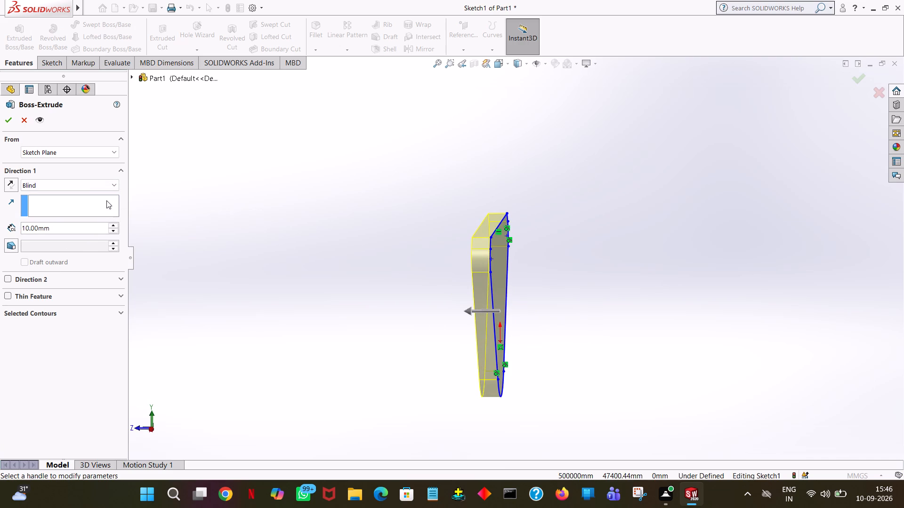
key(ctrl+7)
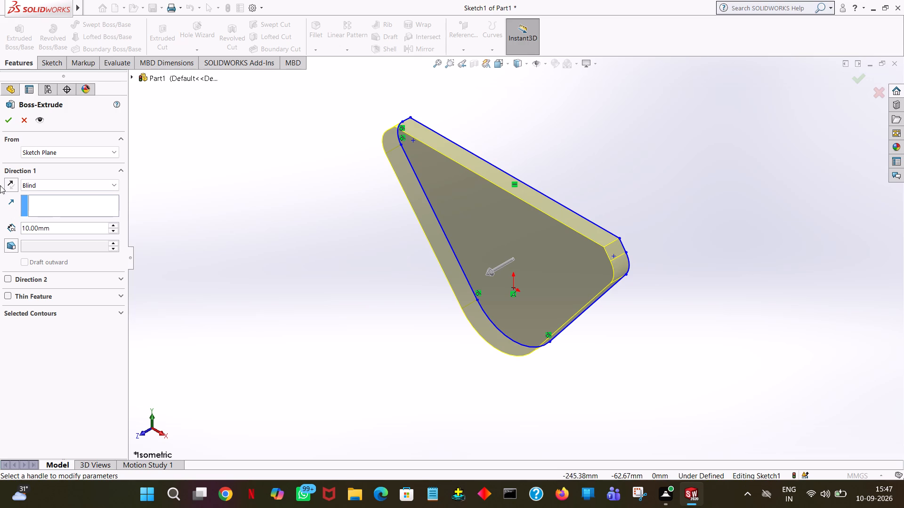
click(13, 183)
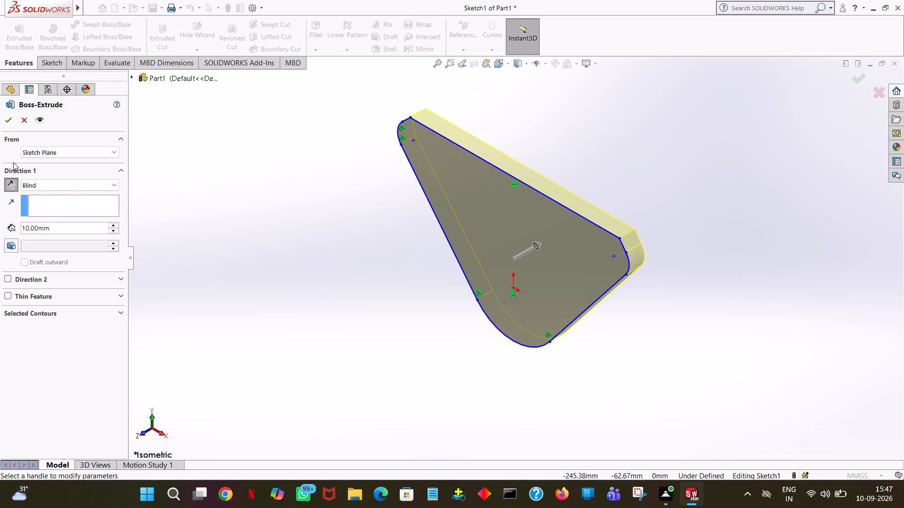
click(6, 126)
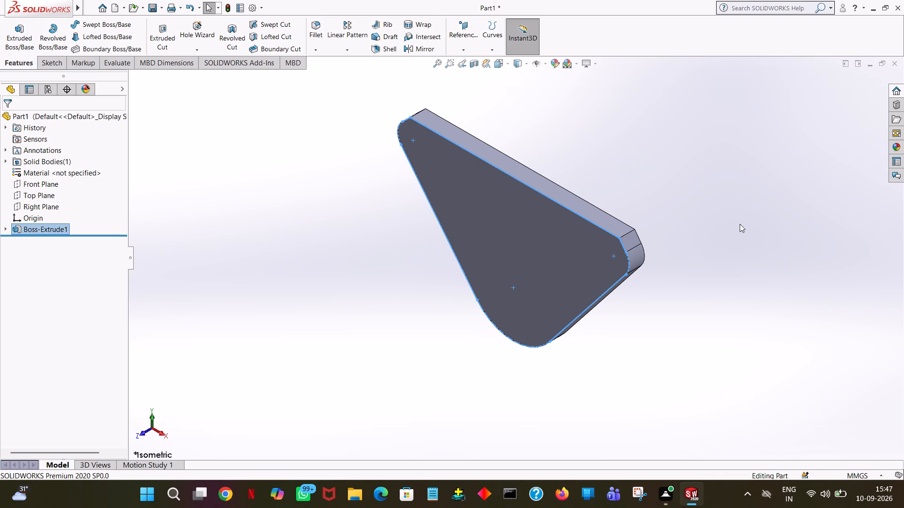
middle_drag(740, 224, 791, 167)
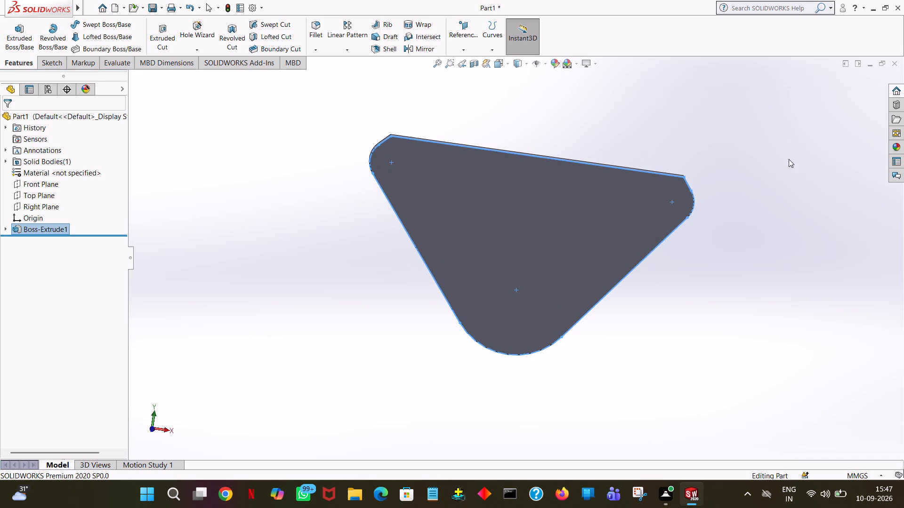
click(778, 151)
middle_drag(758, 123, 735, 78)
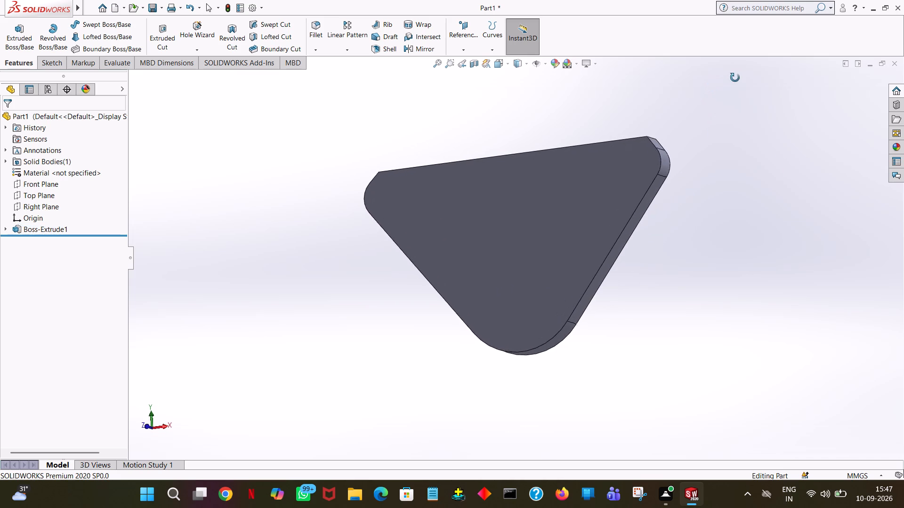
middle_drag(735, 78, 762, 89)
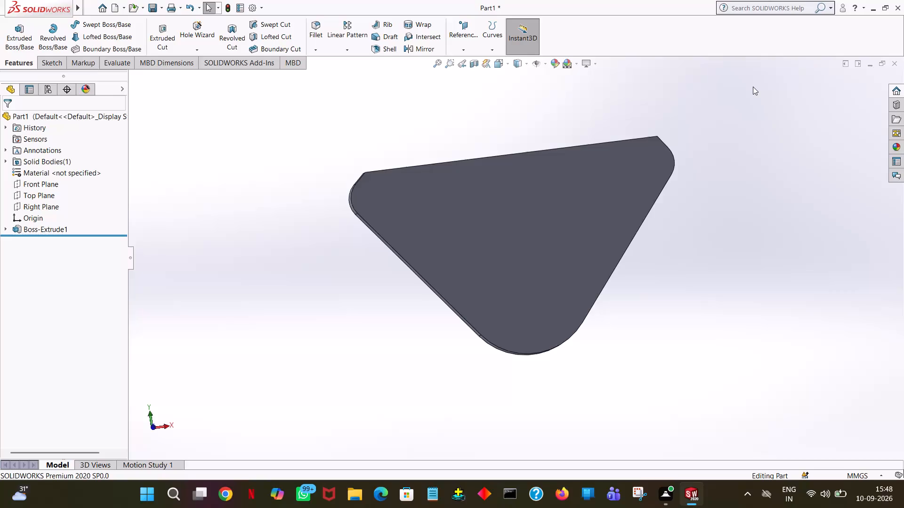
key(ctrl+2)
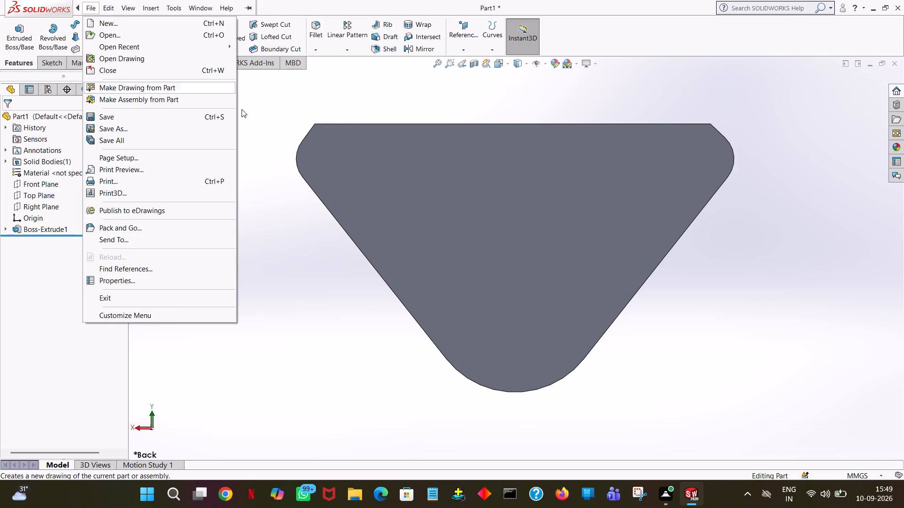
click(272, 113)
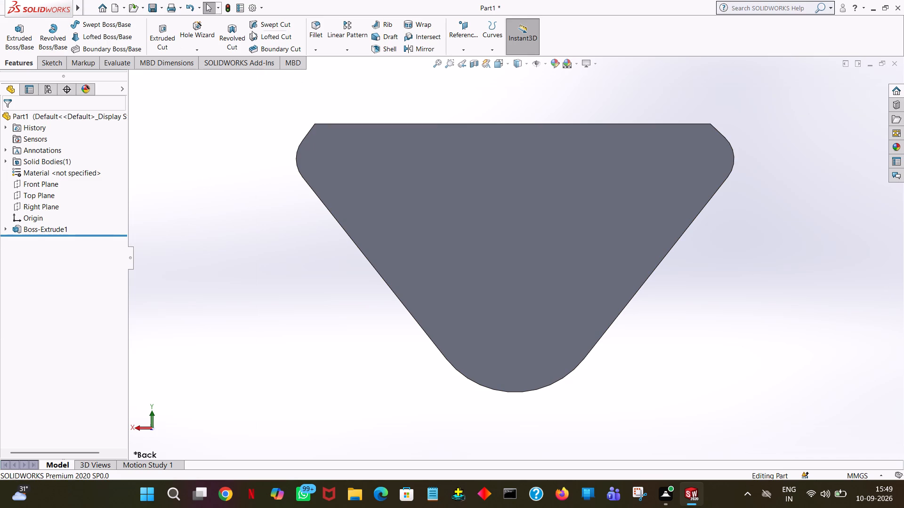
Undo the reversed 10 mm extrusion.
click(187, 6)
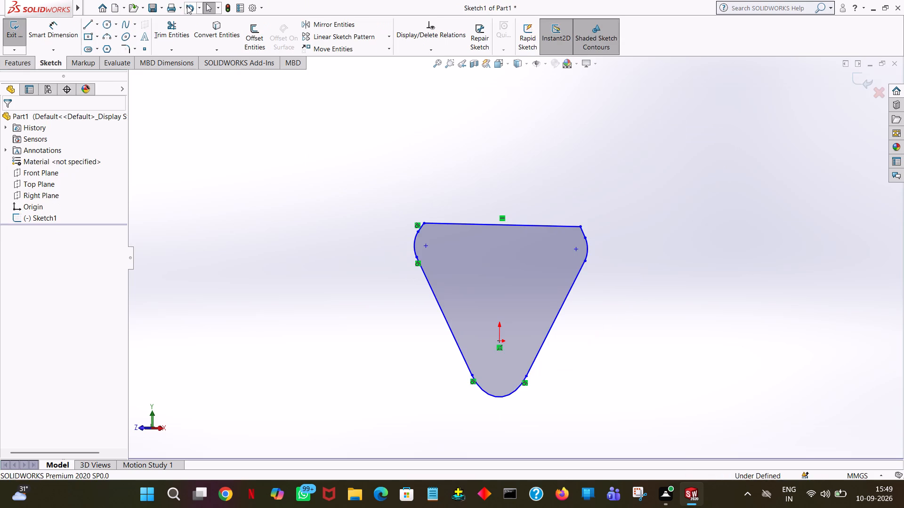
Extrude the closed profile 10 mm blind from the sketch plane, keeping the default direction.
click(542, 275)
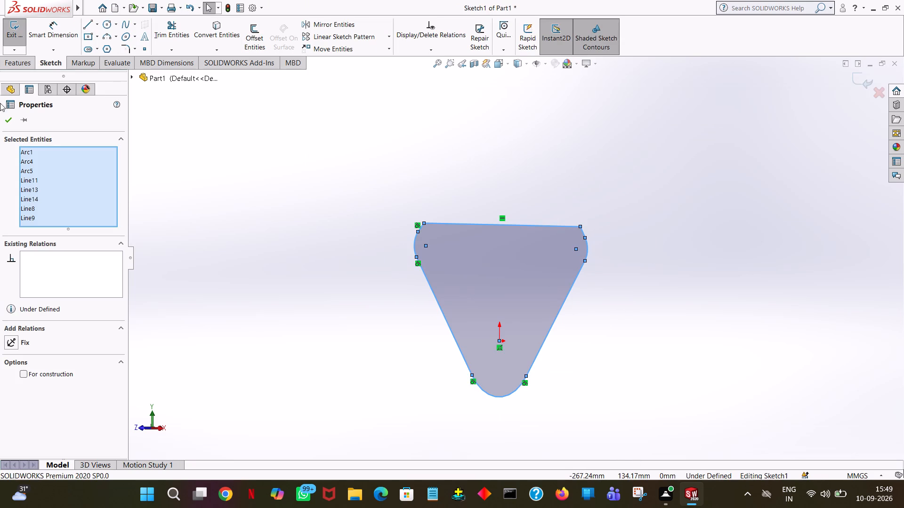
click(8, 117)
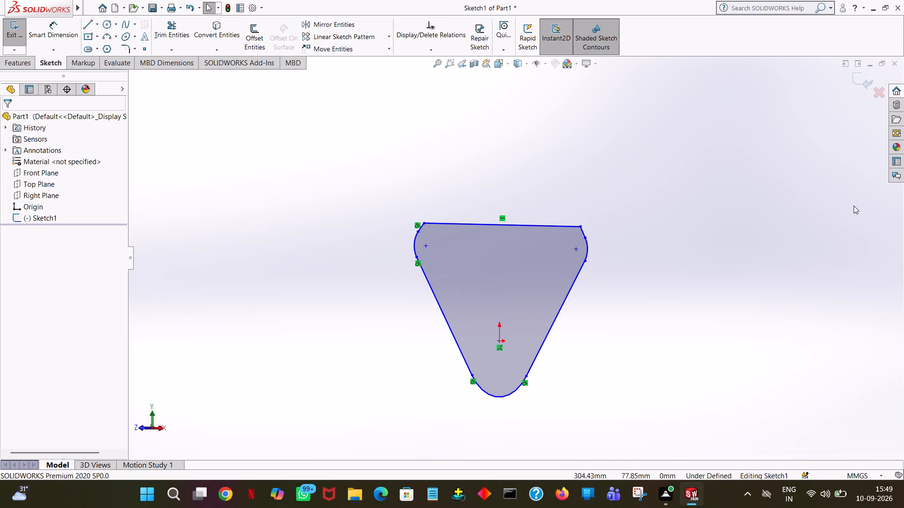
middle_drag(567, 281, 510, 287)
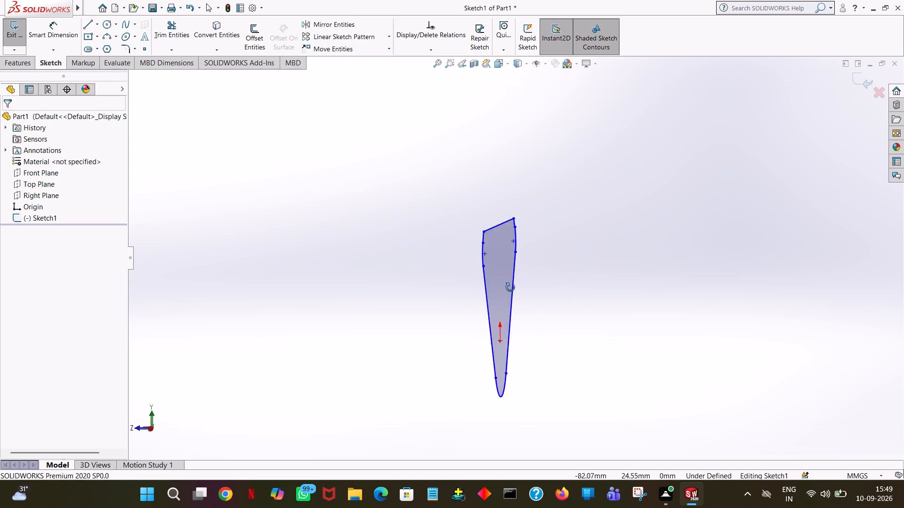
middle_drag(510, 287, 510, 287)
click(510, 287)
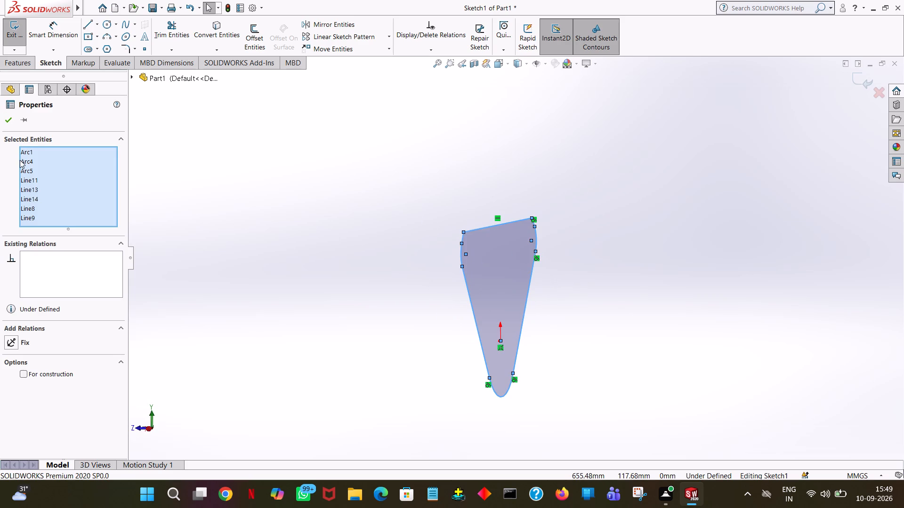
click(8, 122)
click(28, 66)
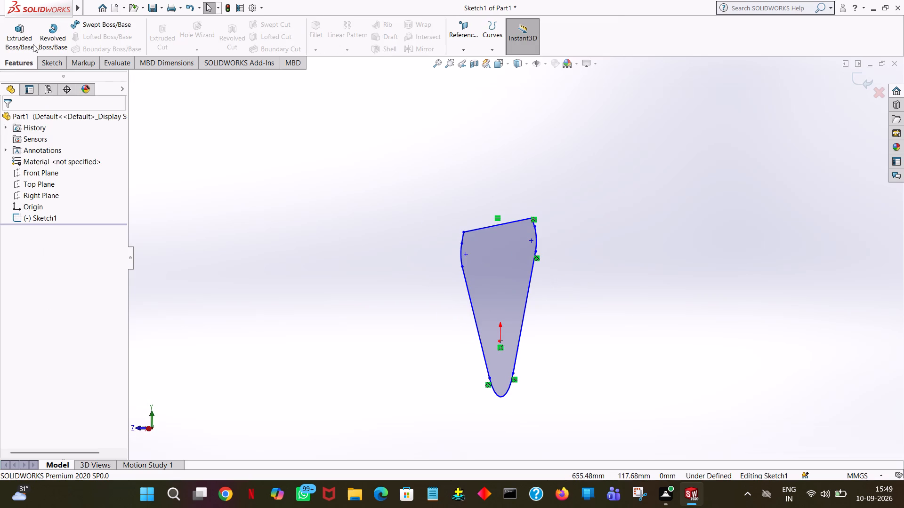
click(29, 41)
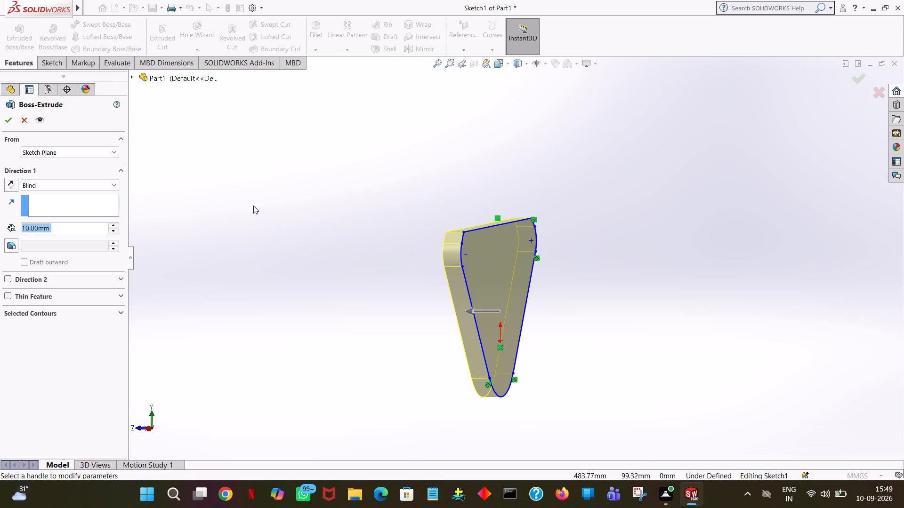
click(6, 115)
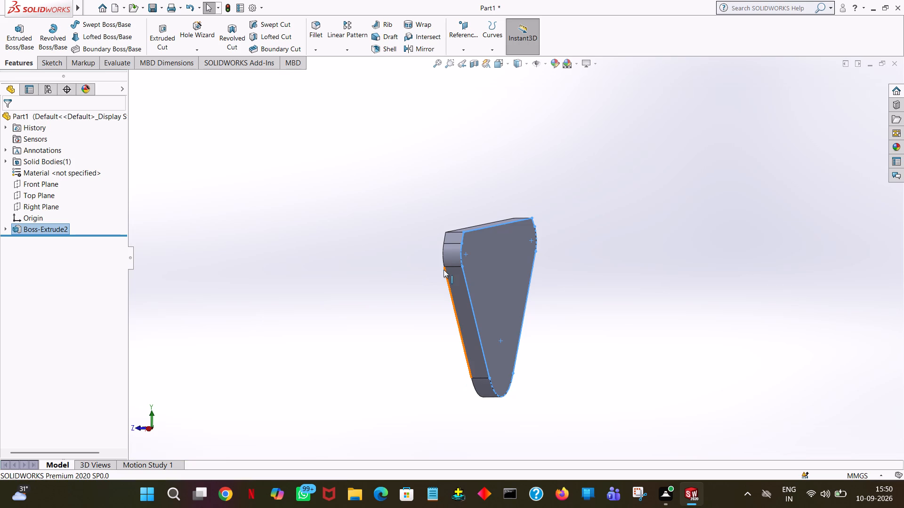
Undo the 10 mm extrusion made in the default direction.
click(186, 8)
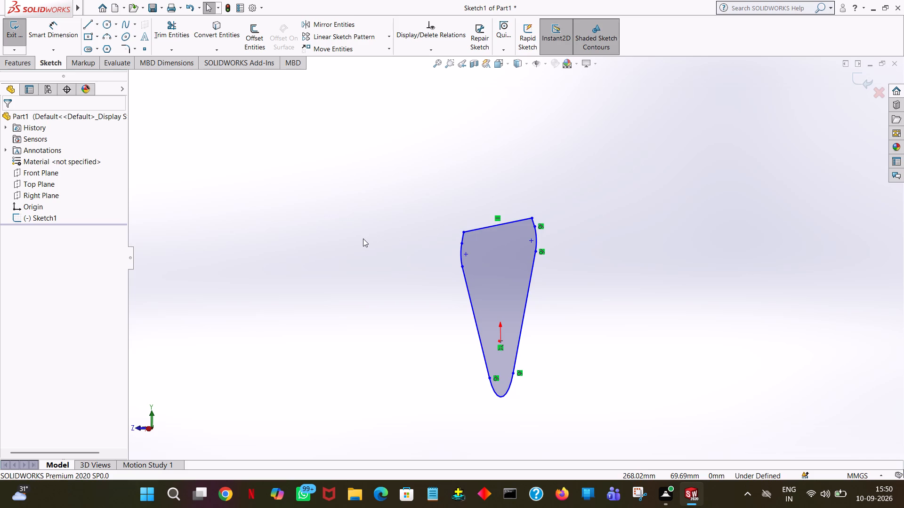
Trim the short slanted line at the profile's upper +X corner and redraw it about 7.19 mm long, joining the arc end to the top line.
key(ctrl+2)
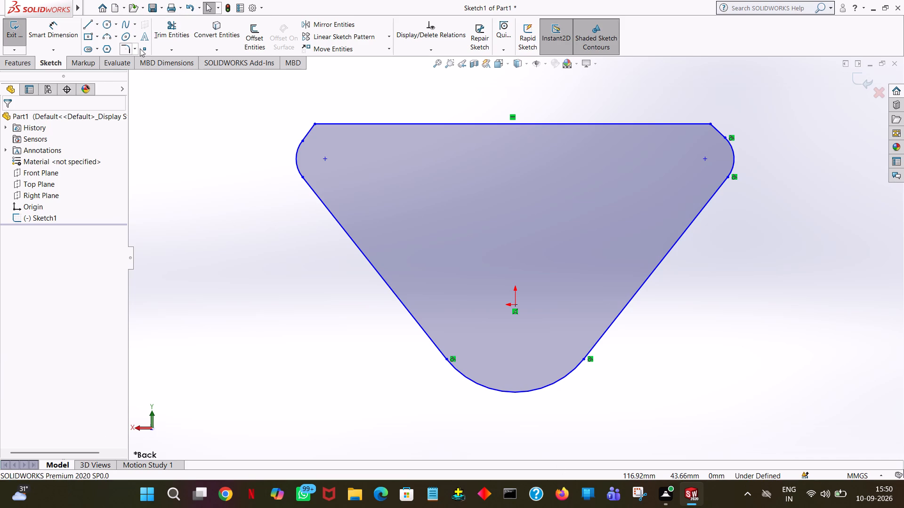
click(162, 32)
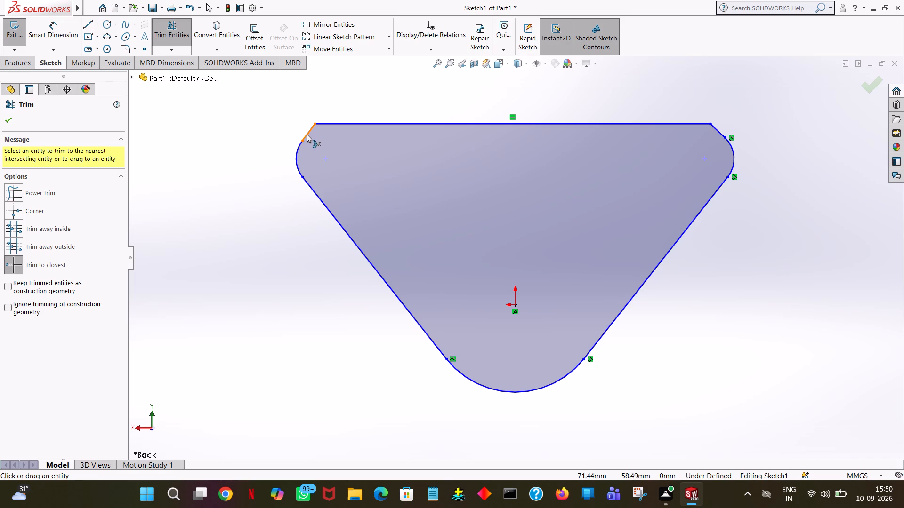
click(307, 134)
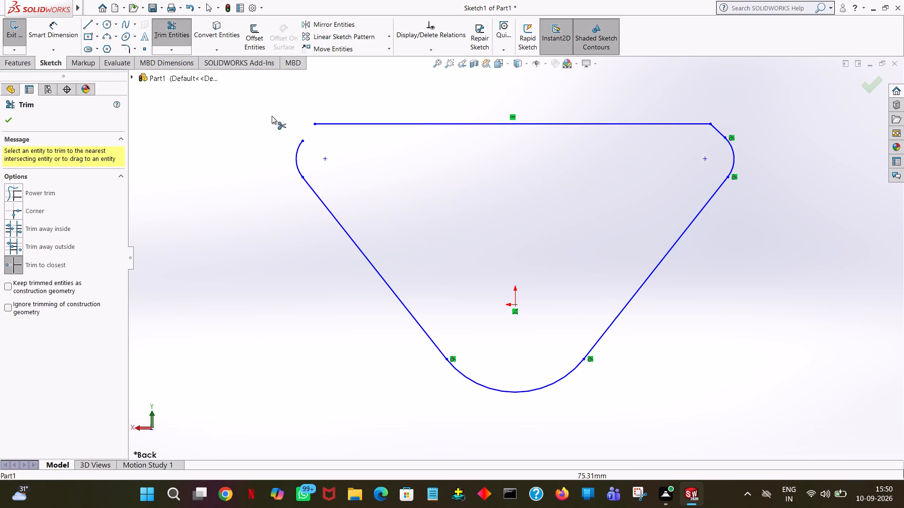
click(89, 18)
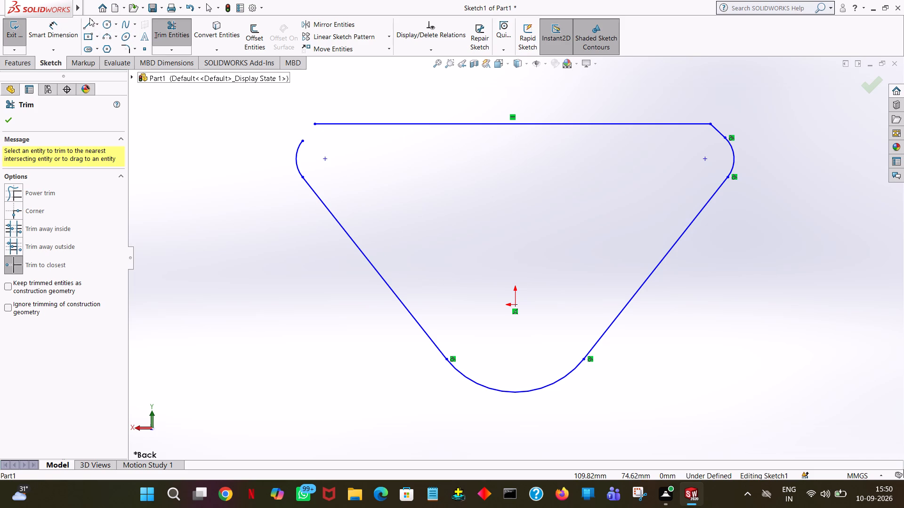
click(88, 19)
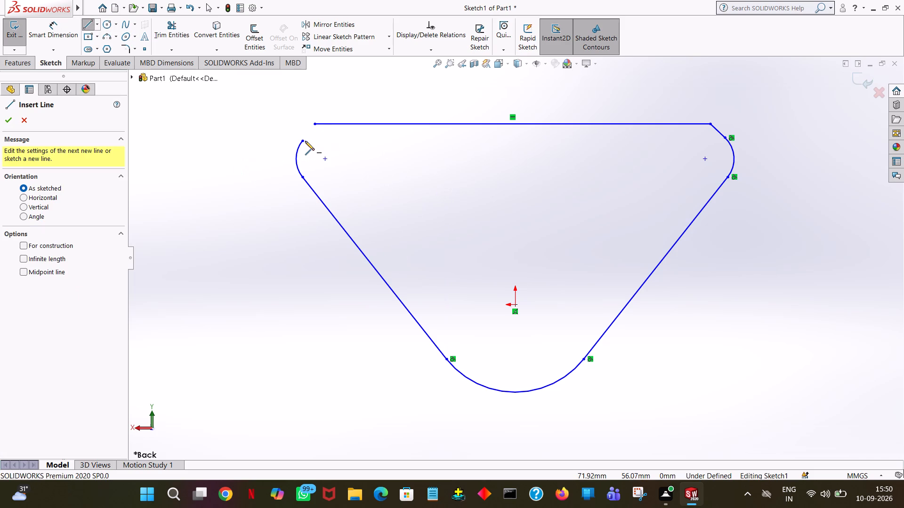
click(304, 140)
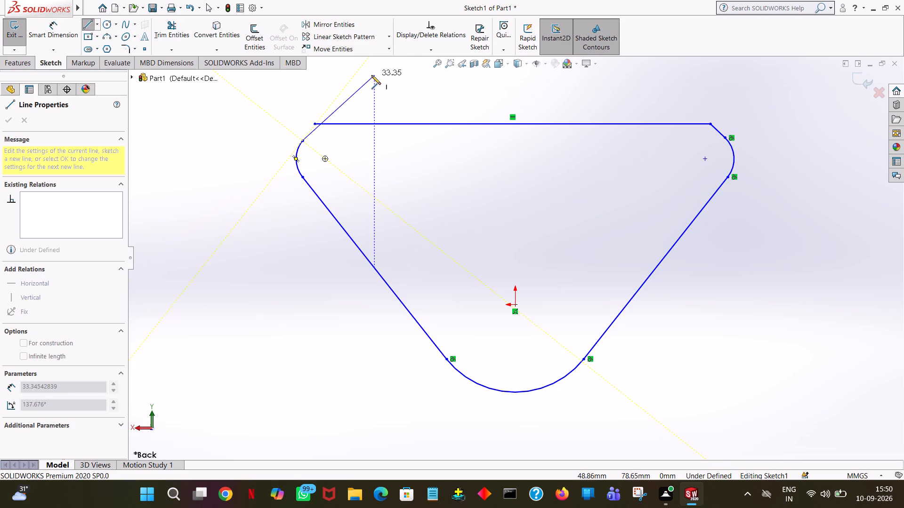
click(316, 122)
right_click(316, 122)
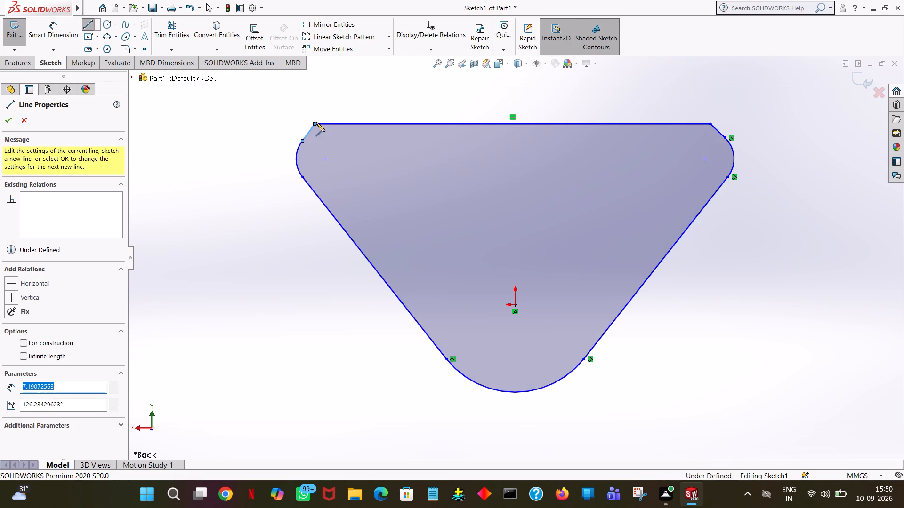
click(347, 129)
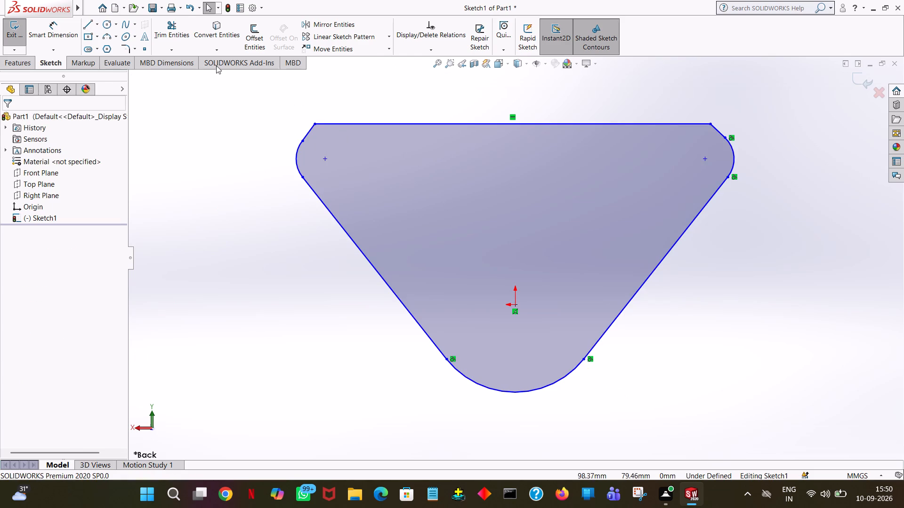
Extrude the closed profile 10 mm blind from the sketch plane, keeping the default direction.
click(8, 63)
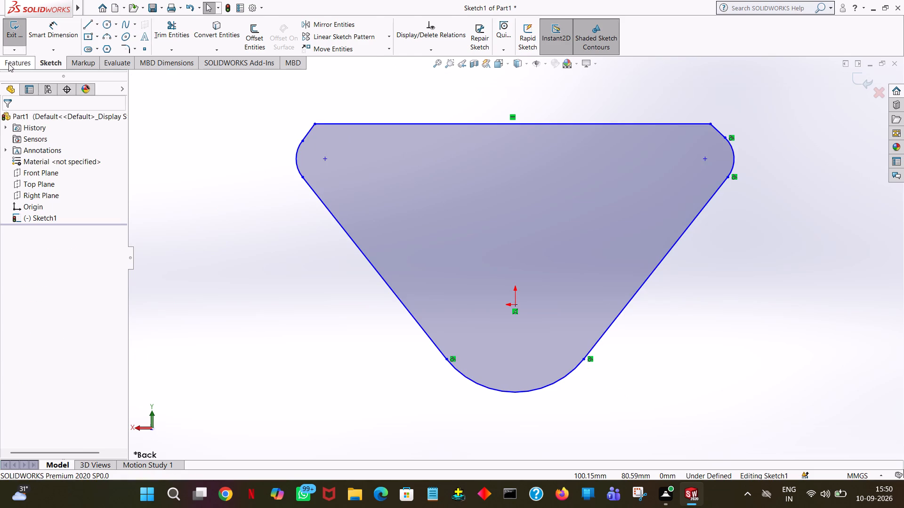
click(27, 42)
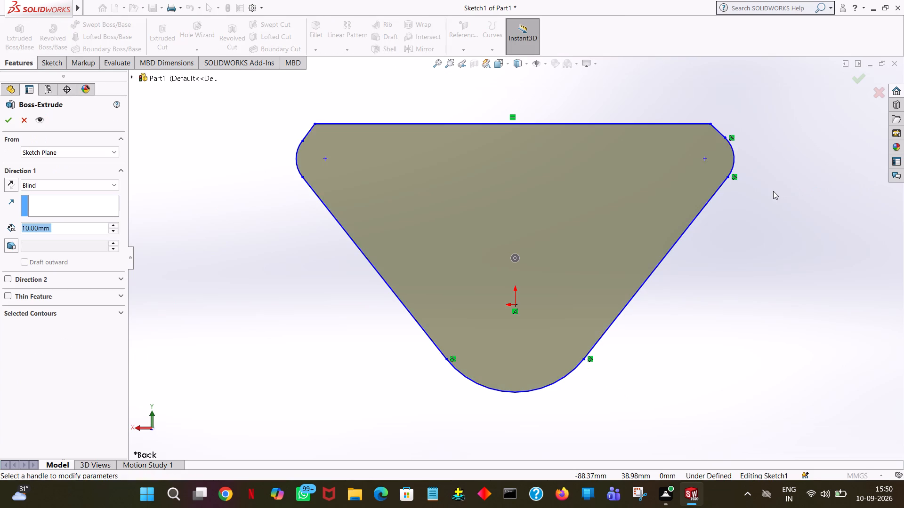
middle_drag(862, 218, 744, 245)
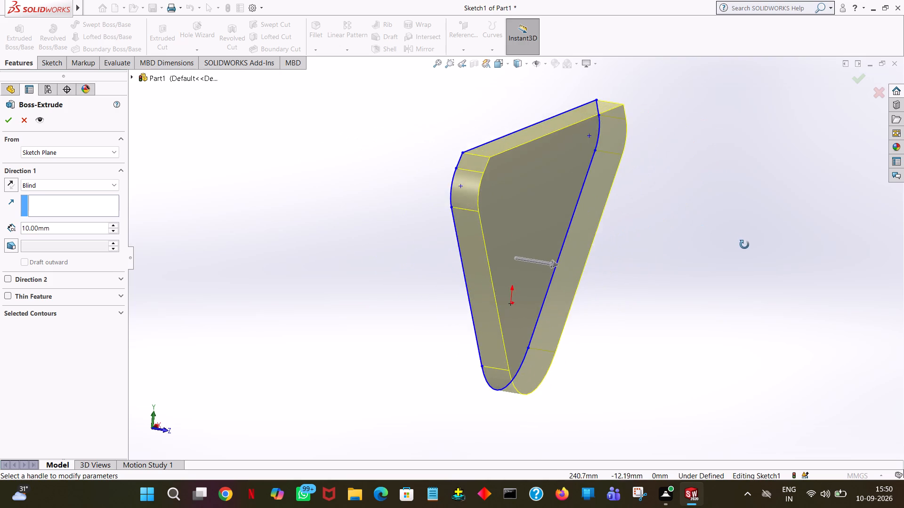
middle_drag(744, 245, 775, 246)
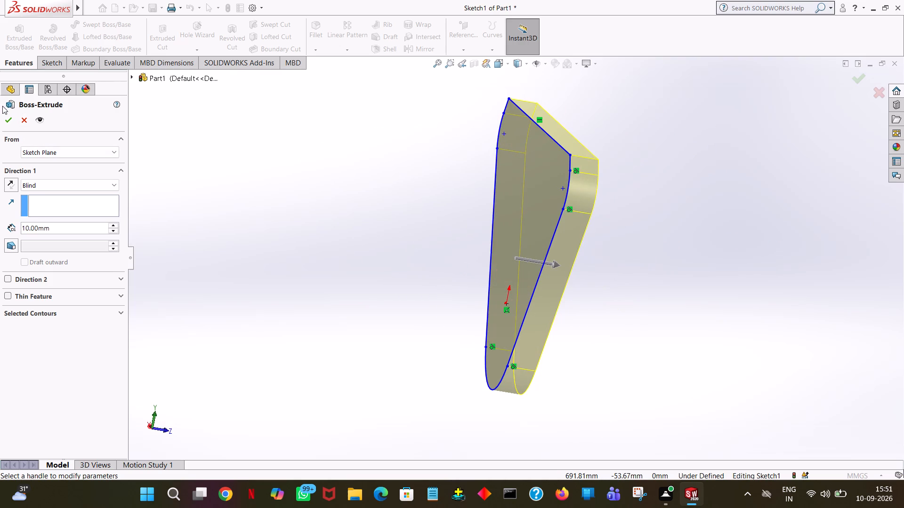
click(3, 121)
click(372, 179)
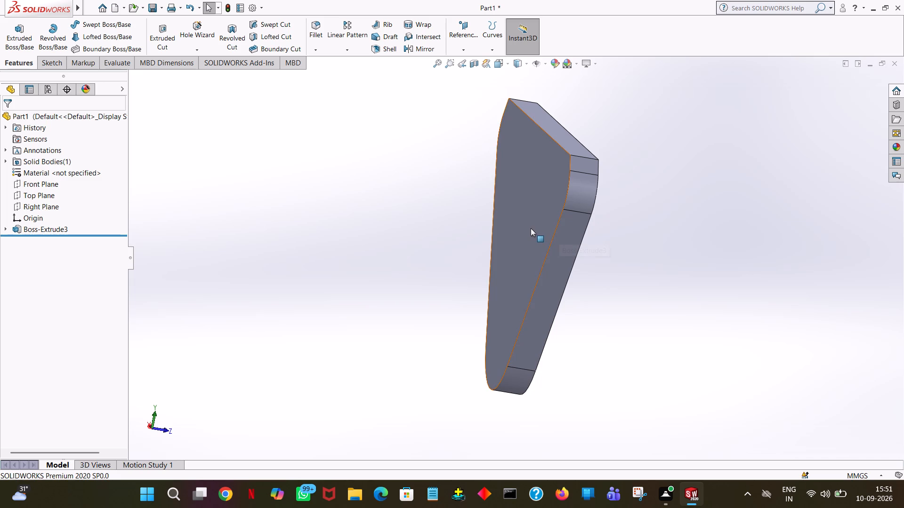
Create a reference plane offset 45/2 (22.5 mm) from the Front Plane, on the side towards which the plate is extruded.
key(ctrl+2)
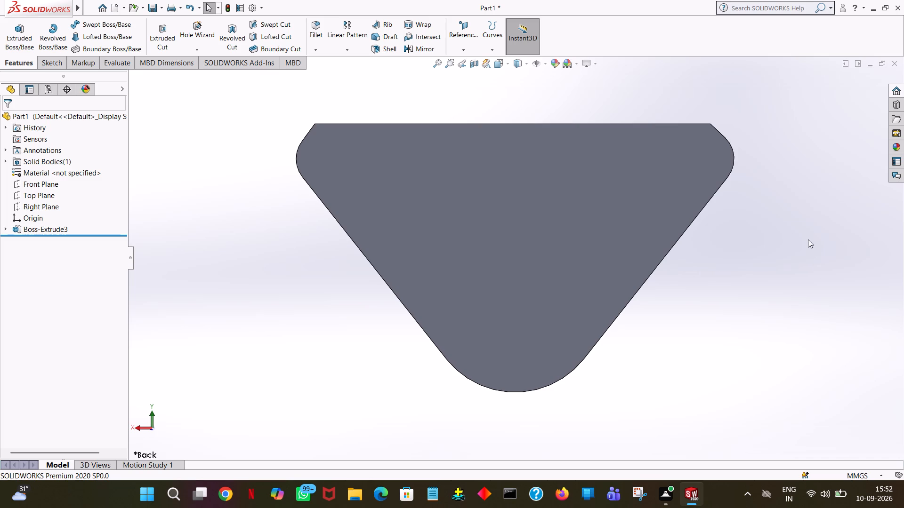
middle_drag(747, 243, 654, 275)
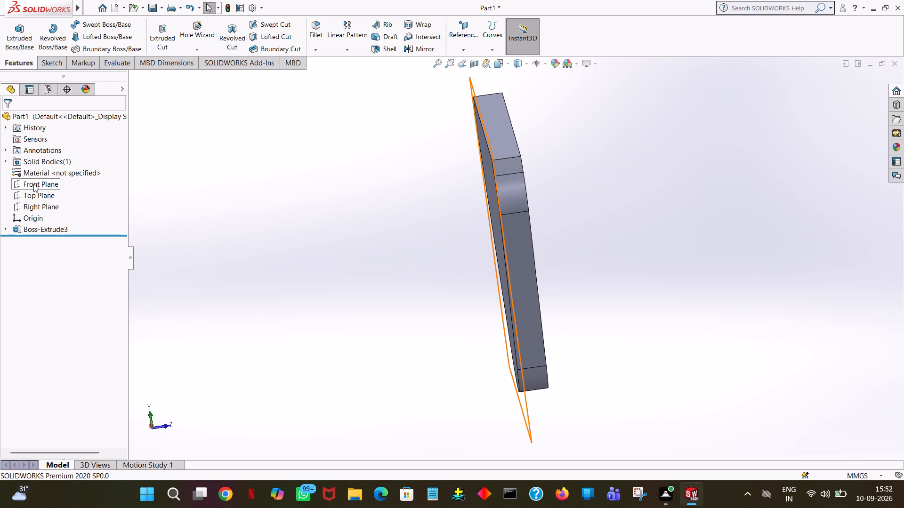
click(33, 184)
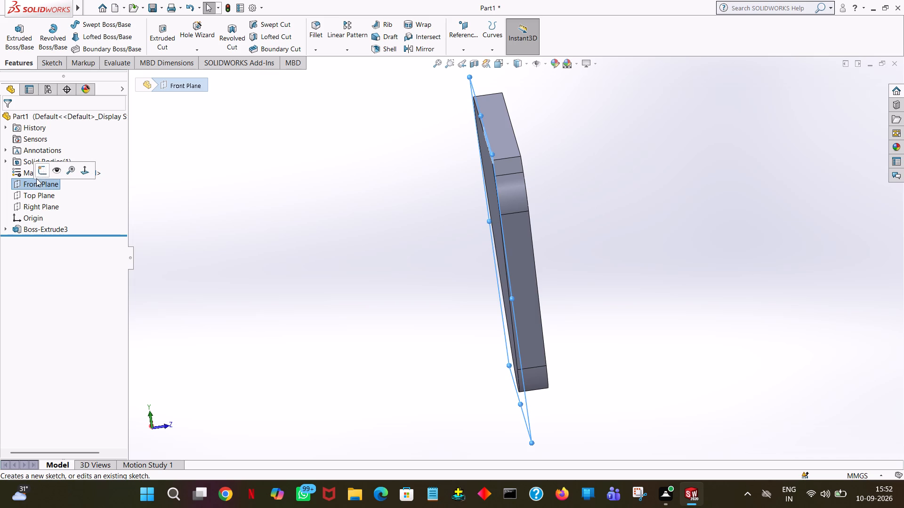
click(32, 186)
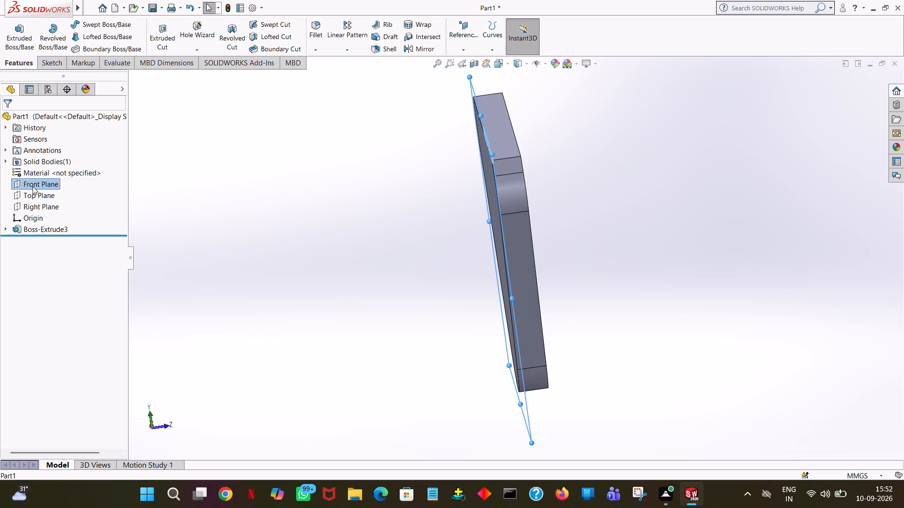
click(469, 48)
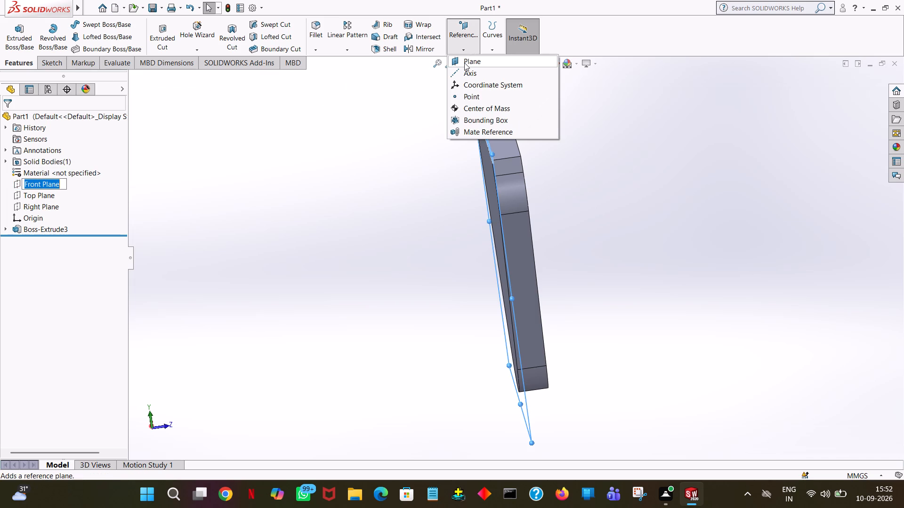
click(464, 63)
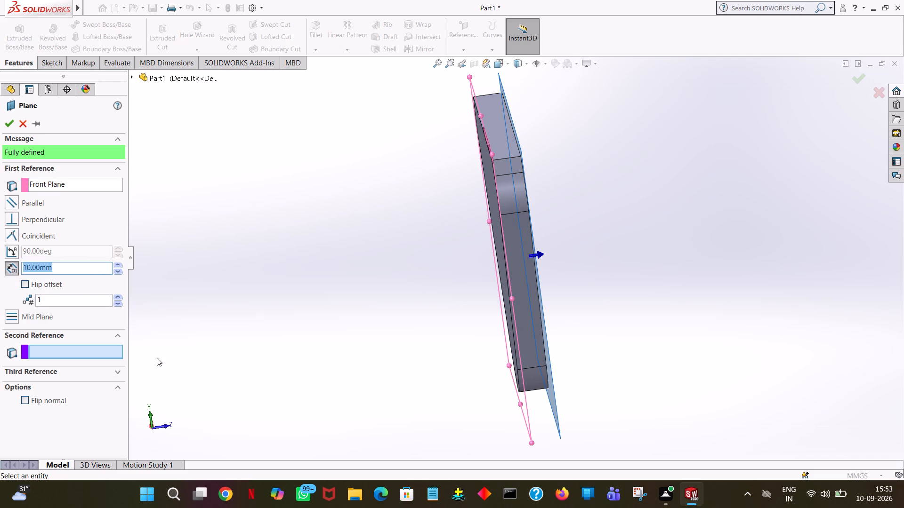
text(45/)
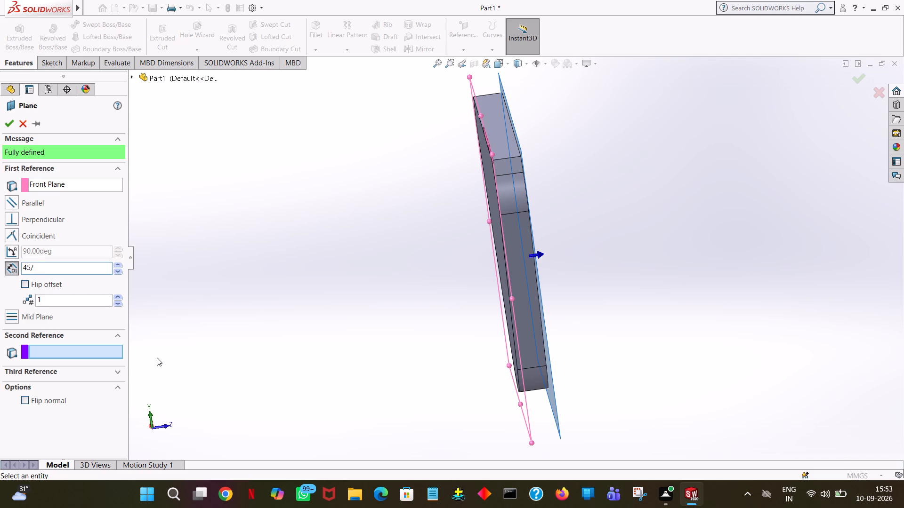
key(2)
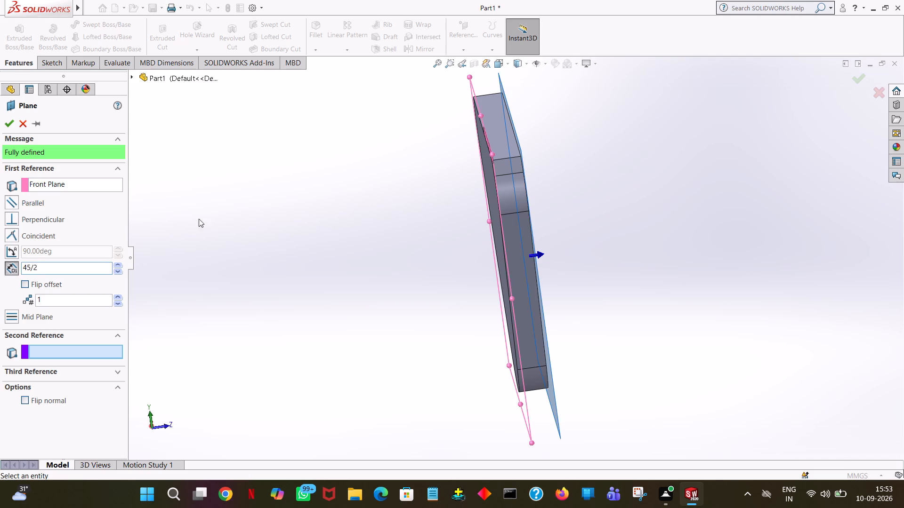
click(202, 216)
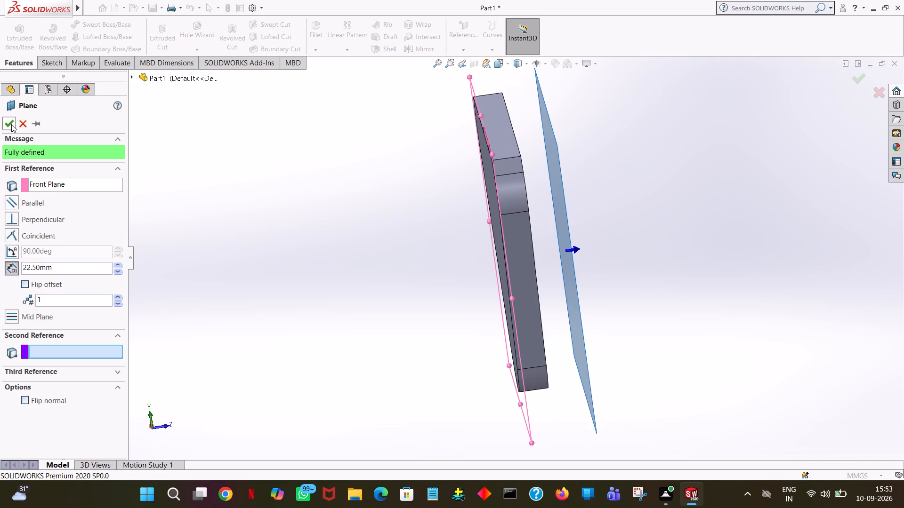
click(11, 124)
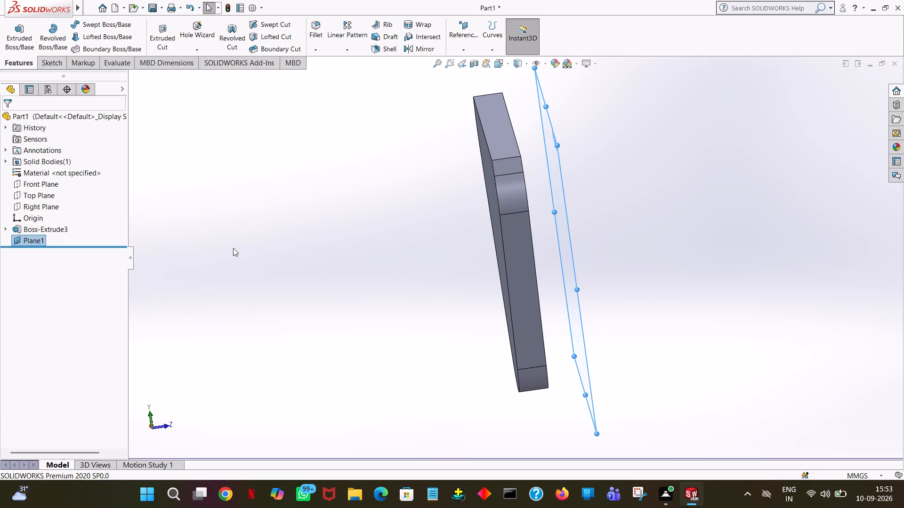
Stretch the upper edge of the new offset plane upward so its outline extends well above the plate.
middle_drag(234, 248, 333, 234)
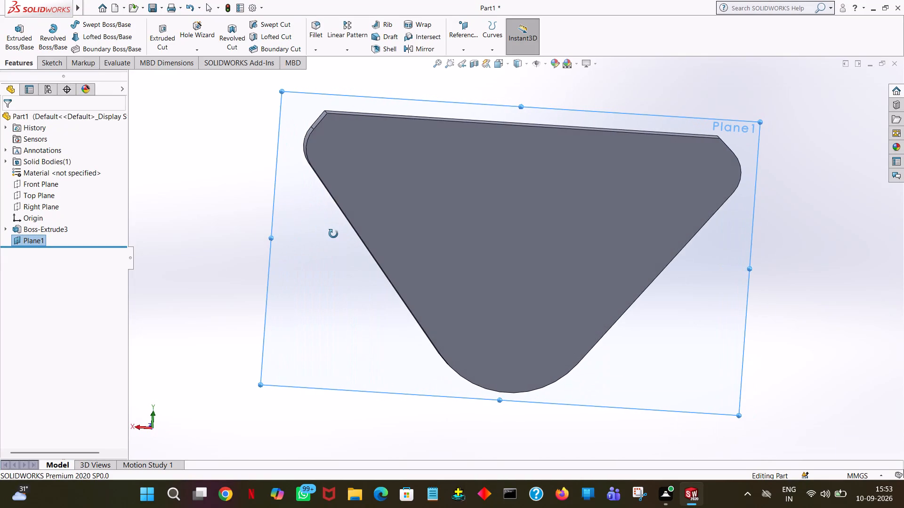
middle_drag(333, 234, 300, 229)
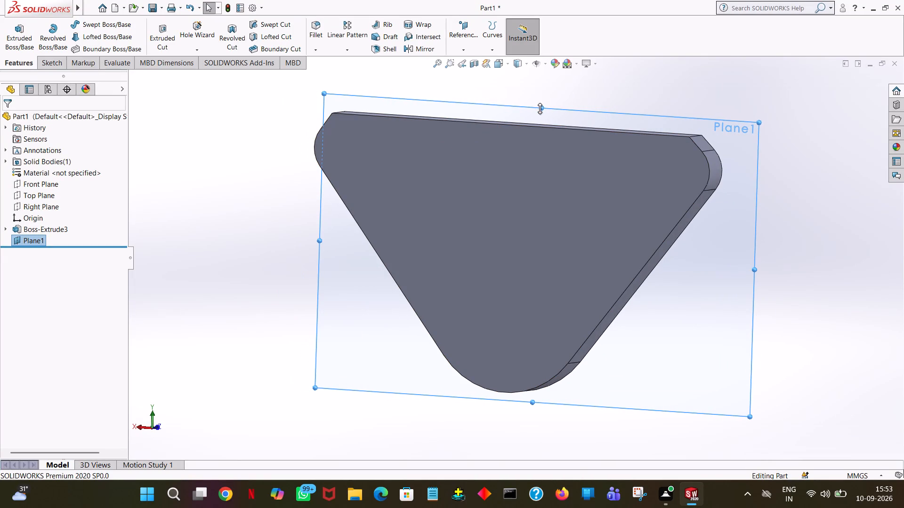
drag(540, 108, 557, 57)
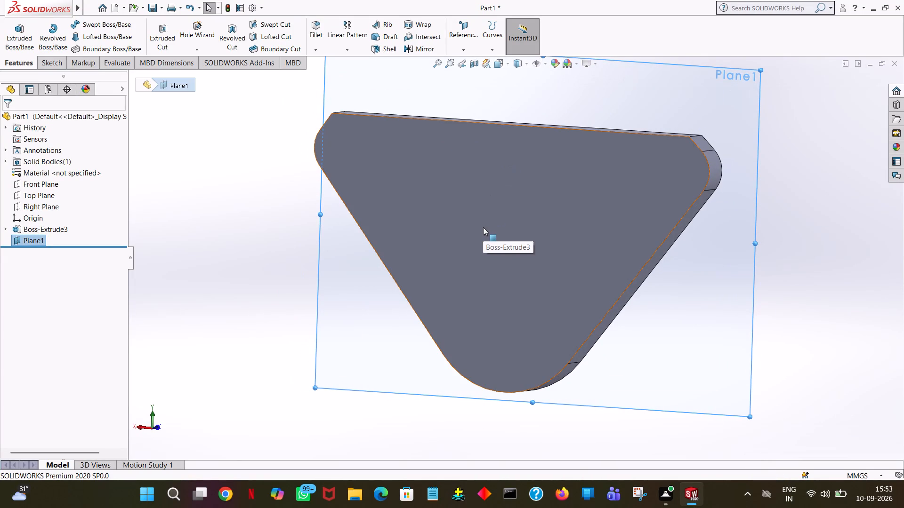
ctrl+middle_drag(483, 227, 455, 356)
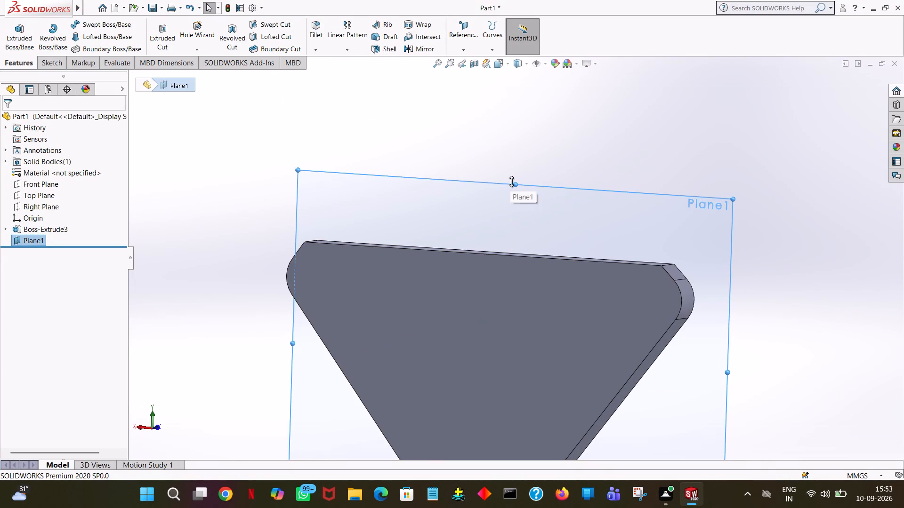
drag(511, 181, 527, 79)
middle_drag(612, 156, 629, 160)
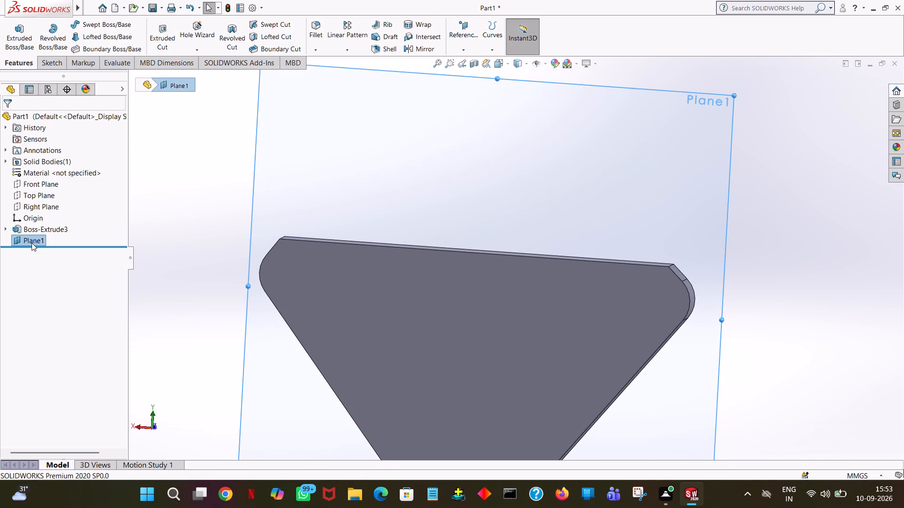
Start a new sketch on the plane offset from the Front Plane.
click(32, 241)
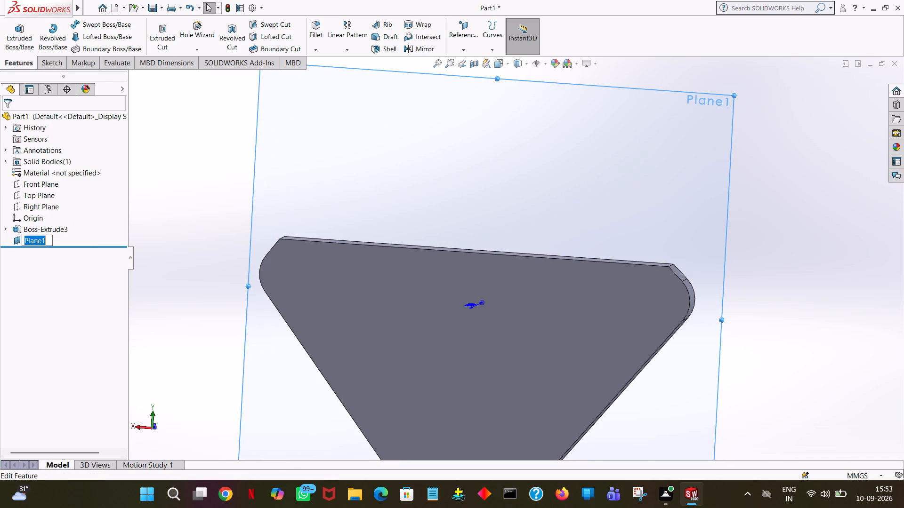
click(22, 238)
right_click(21, 238)
click(31, 226)
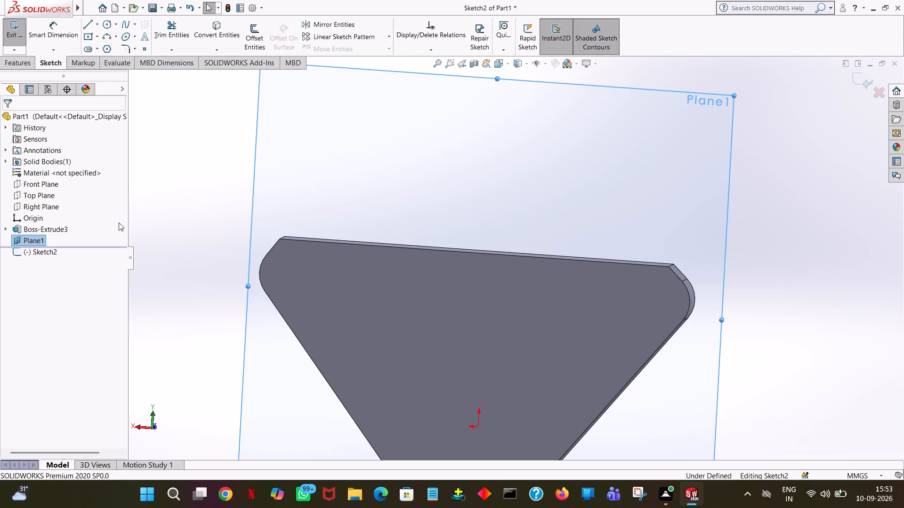
key(space)
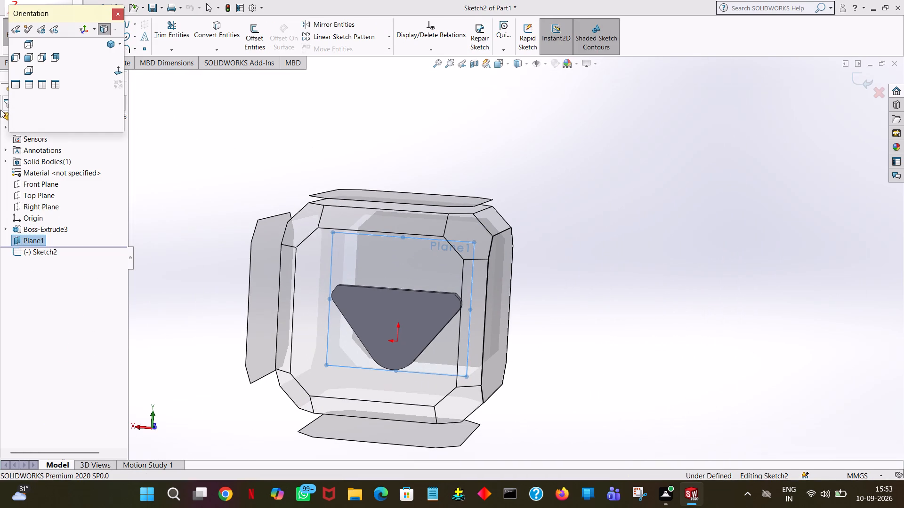
click(114, 73)
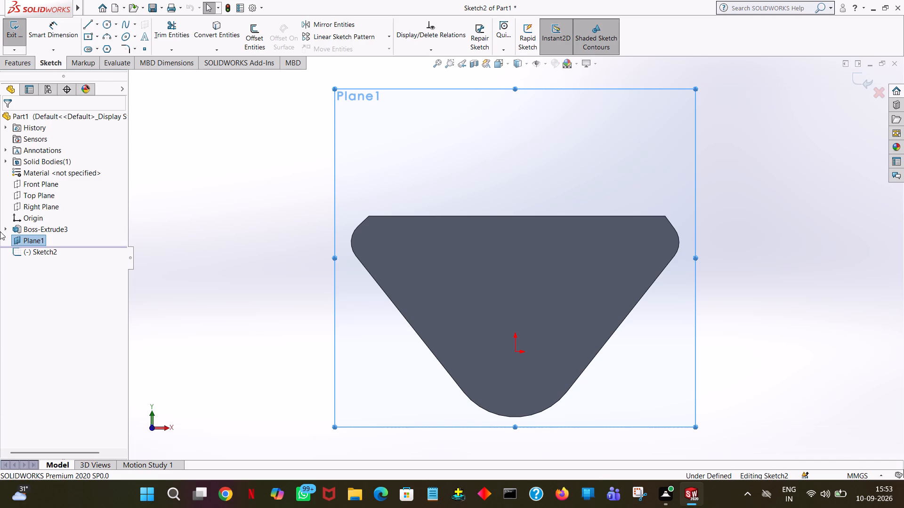
Sketch a nearly vertical line upward from the origin past the plate's top edge and set its length to 100 mm.
click(90, 24)
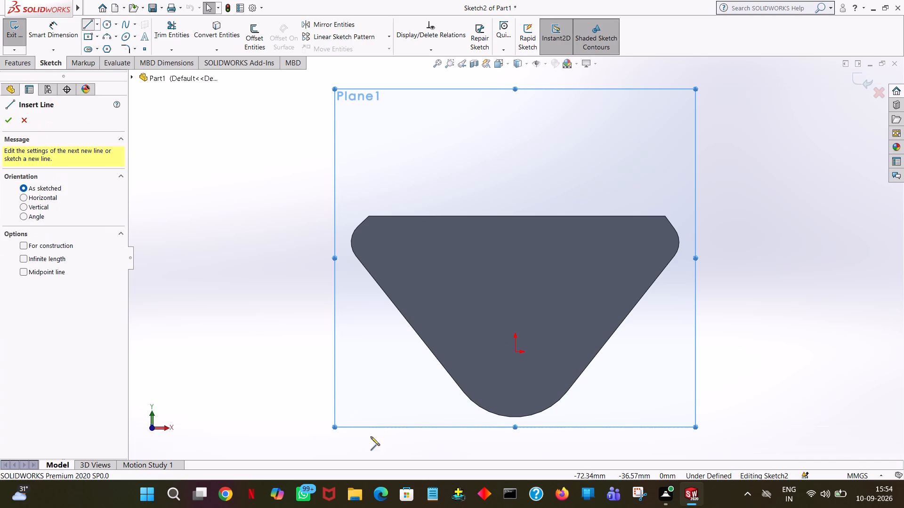
click(516, 352)
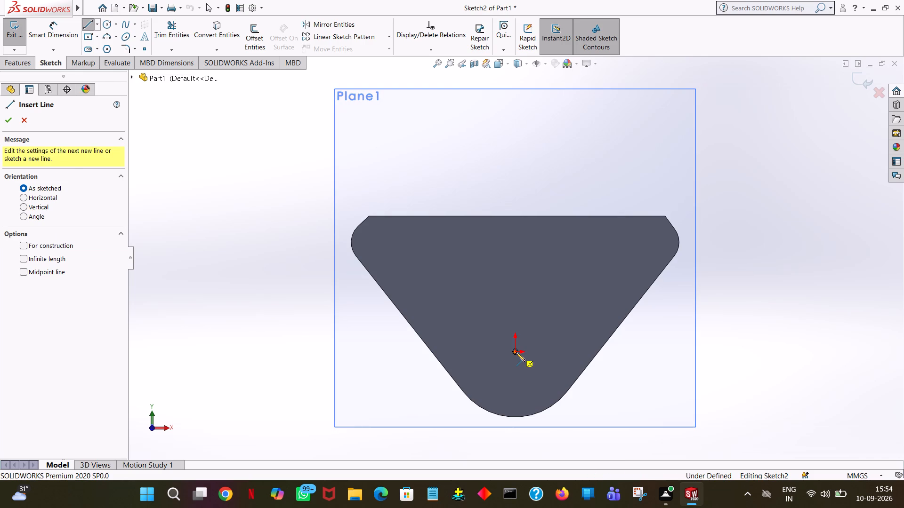
click(510, 141)
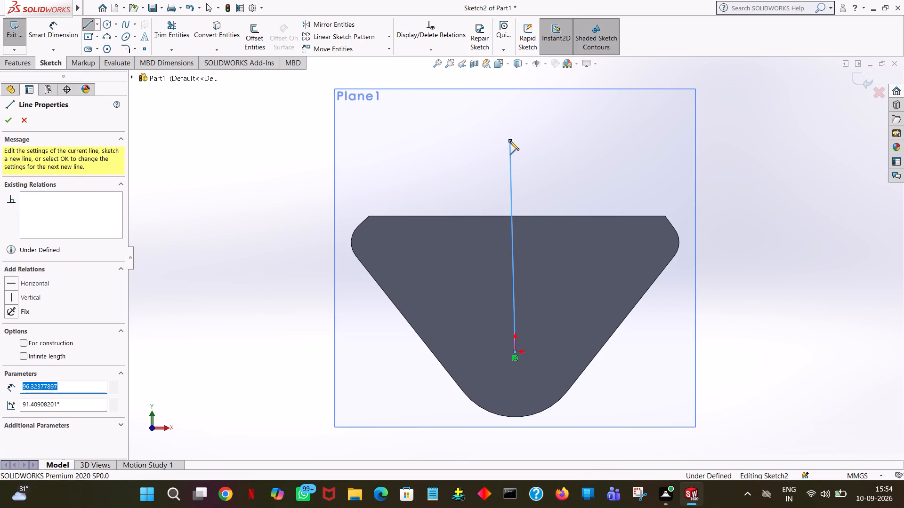
text(11)
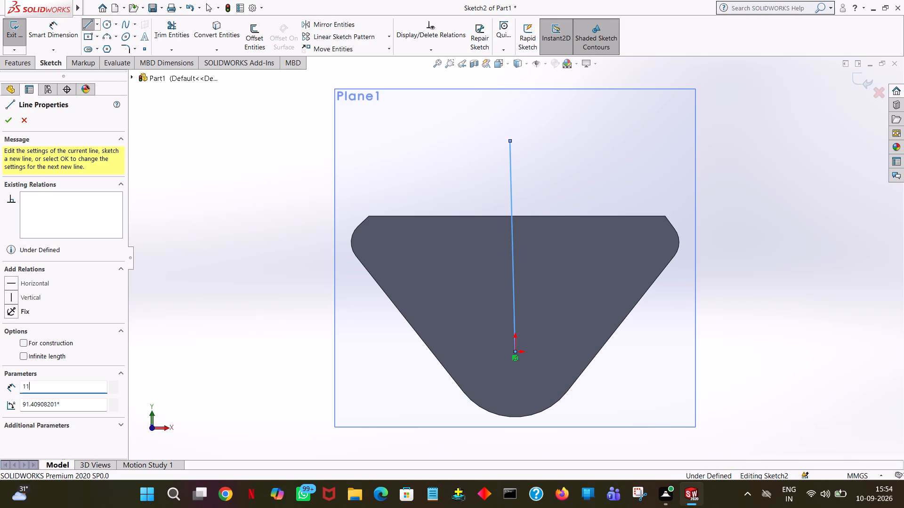
key(BackSpace)
text(00)
key(Return)
Set the angle of the 100 mm line to 90°.
click(48, 405)
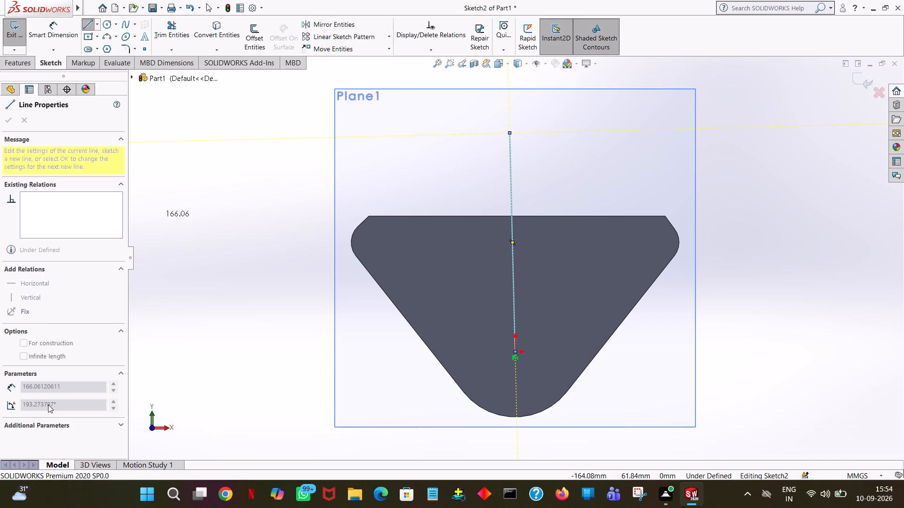
click(58, 404)
right_click(230, 279)
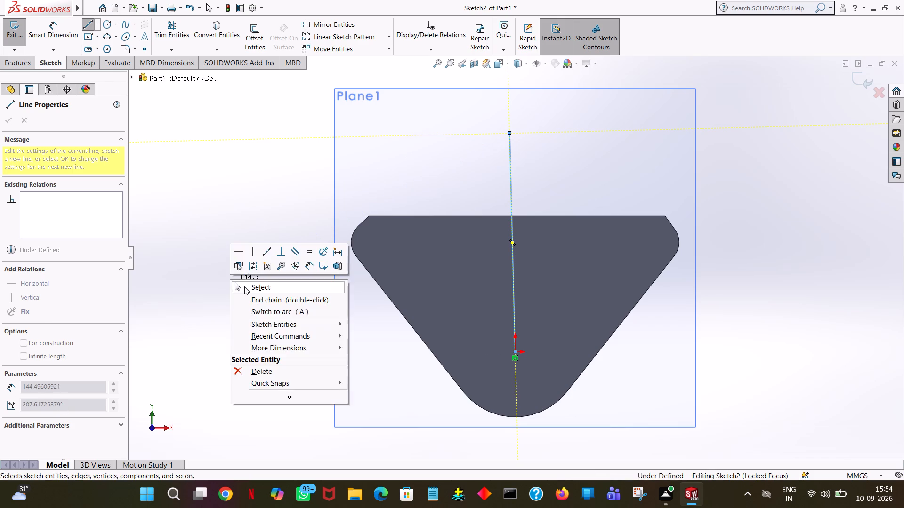
click(244, 286)
click(512, 195)
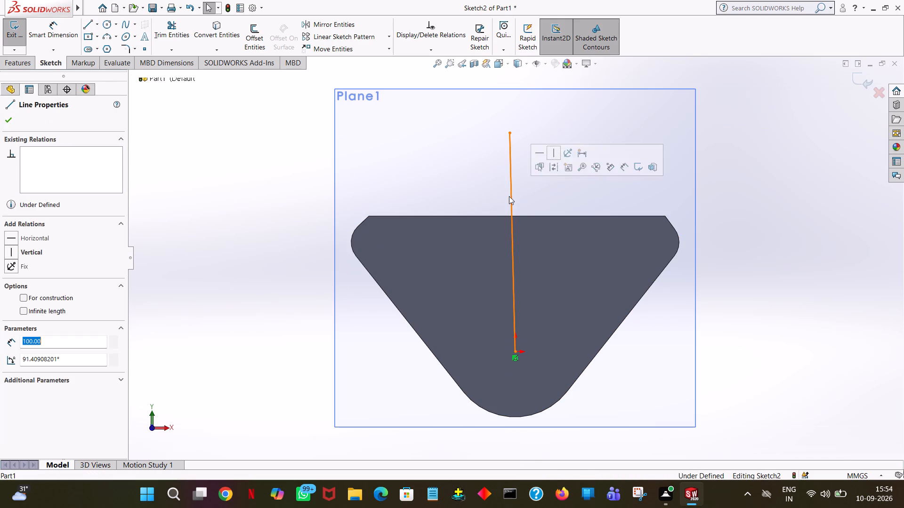
double_click(63, 357)
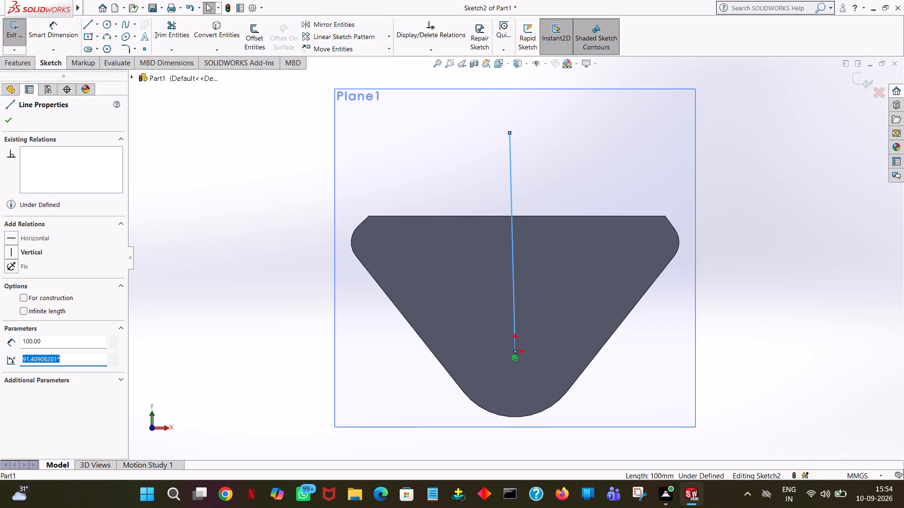
text(90)
key(Return)
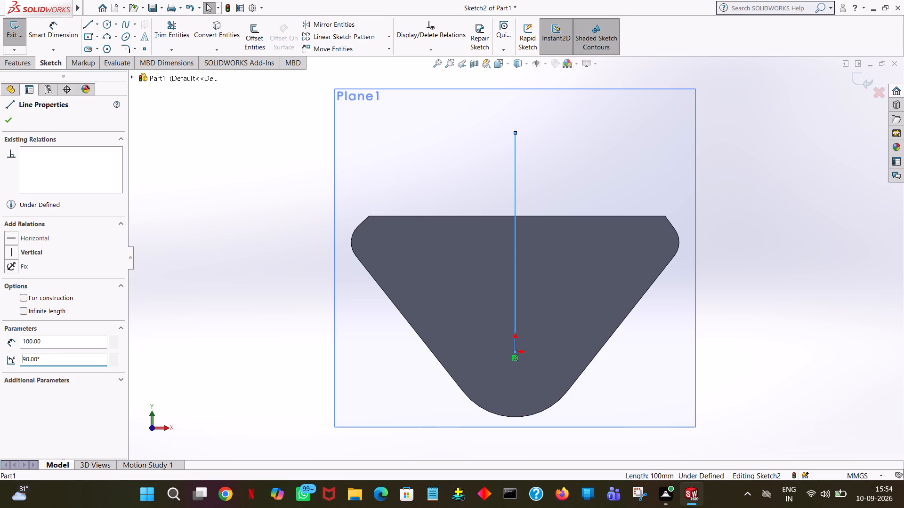
click(12, 124)
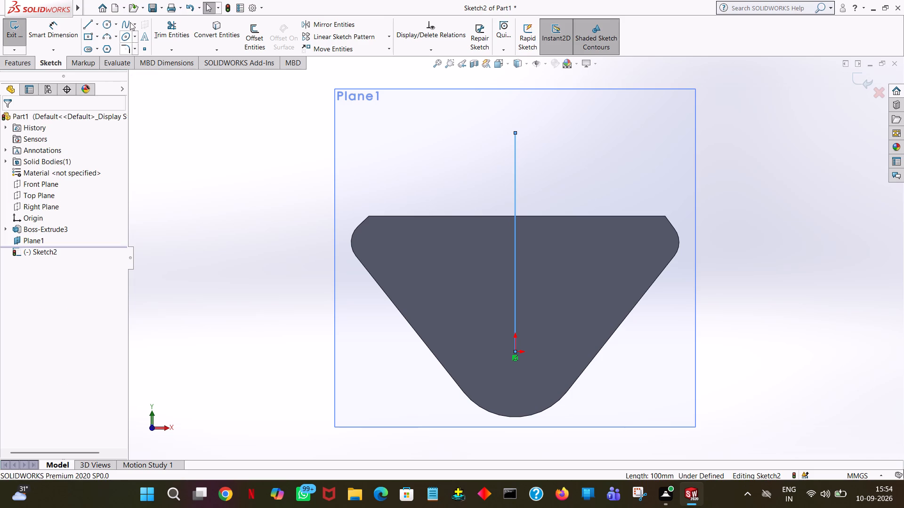
Sketch a circle centred on the upper endpoint of the vertical line with a radius of 25 mm.
click(106, 24)
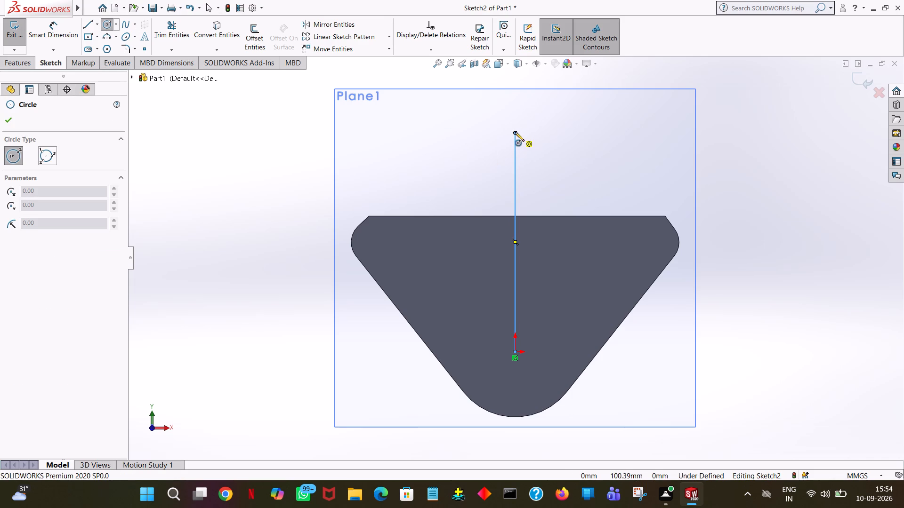
click(515, 132)
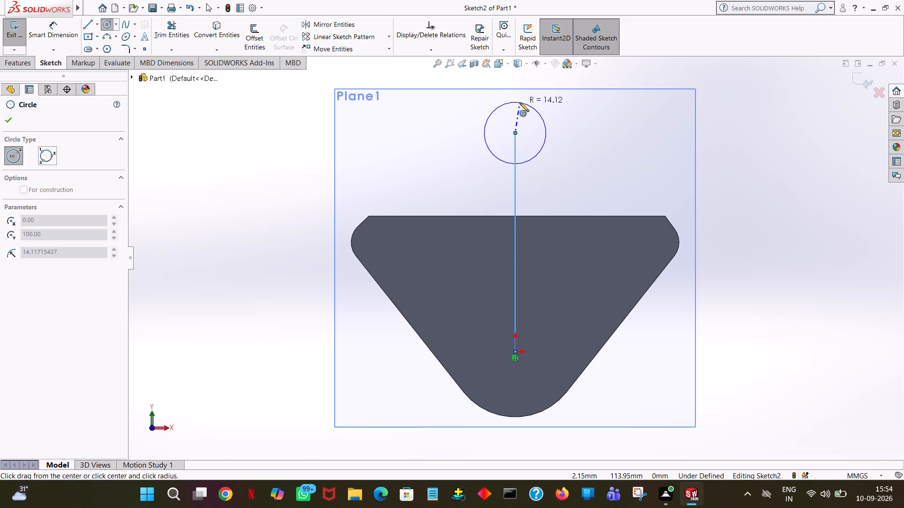
click(520, 103)
key(2)
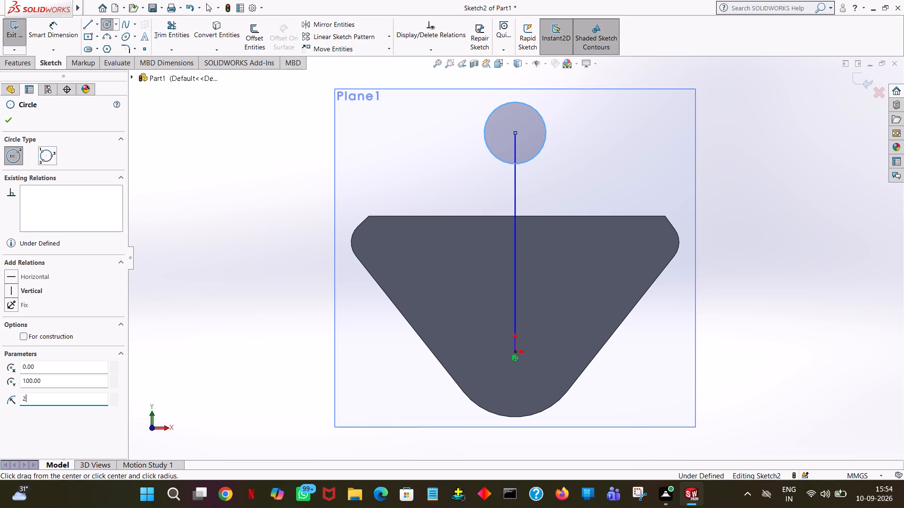
key(5)
key(Return)
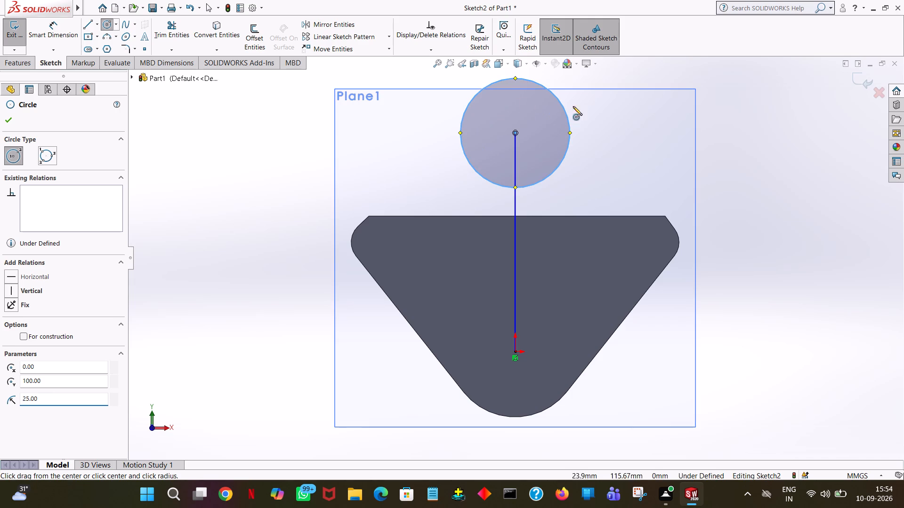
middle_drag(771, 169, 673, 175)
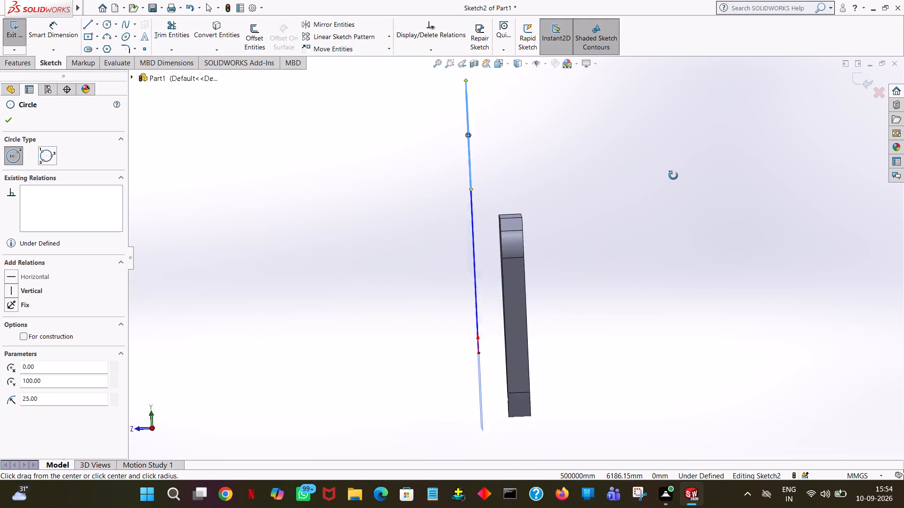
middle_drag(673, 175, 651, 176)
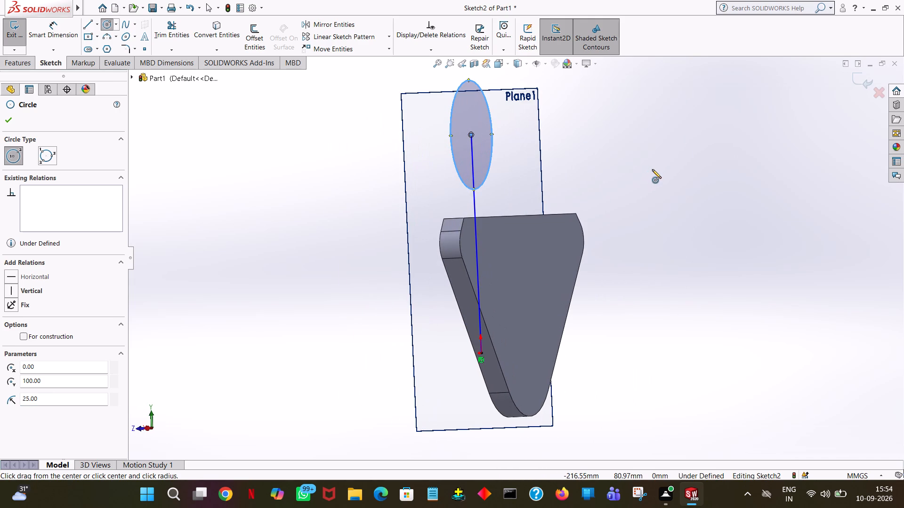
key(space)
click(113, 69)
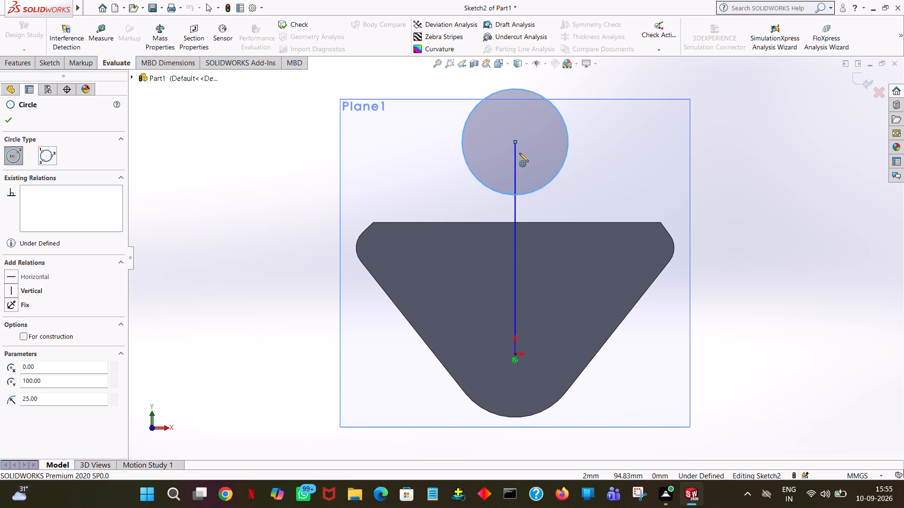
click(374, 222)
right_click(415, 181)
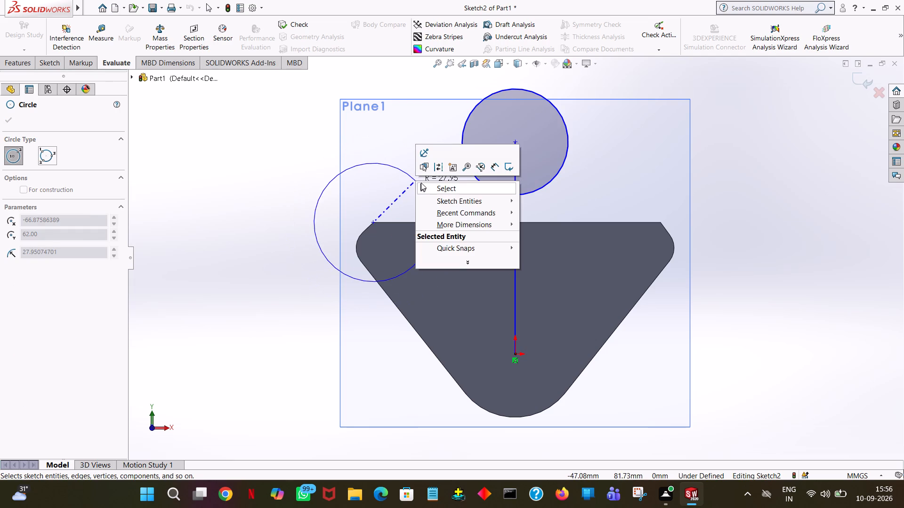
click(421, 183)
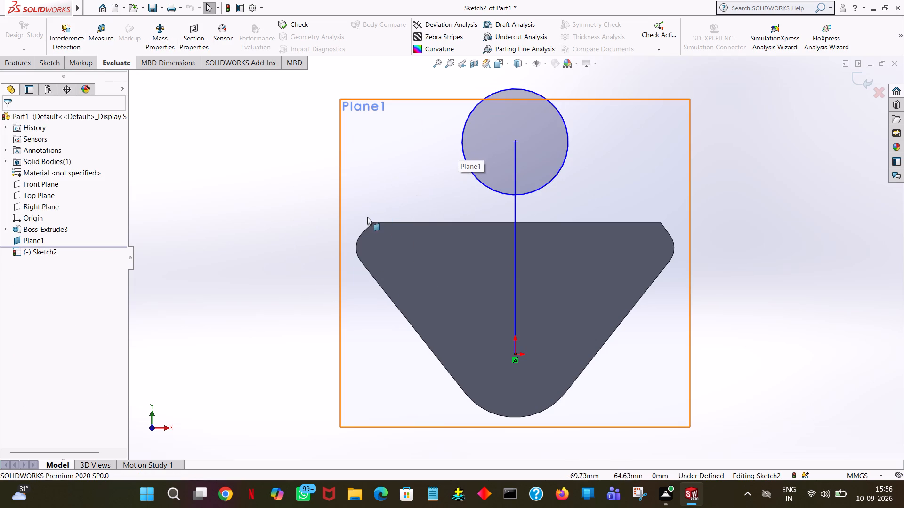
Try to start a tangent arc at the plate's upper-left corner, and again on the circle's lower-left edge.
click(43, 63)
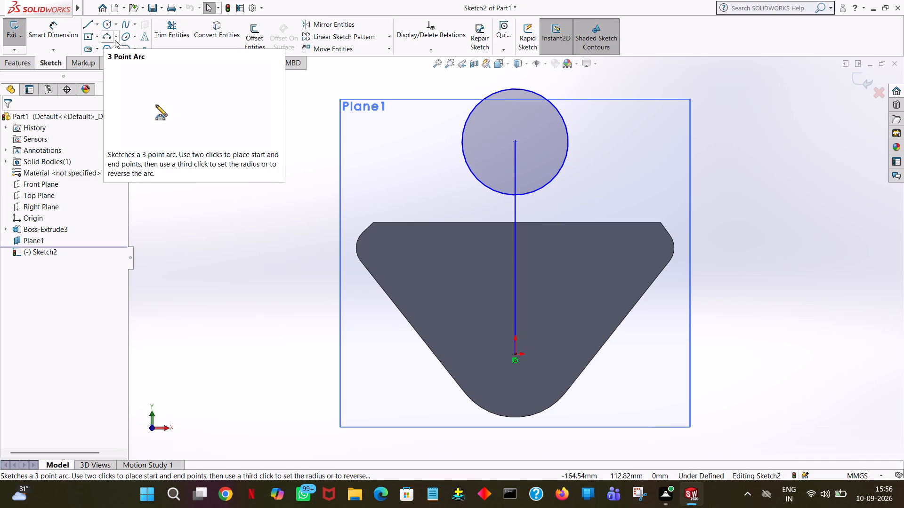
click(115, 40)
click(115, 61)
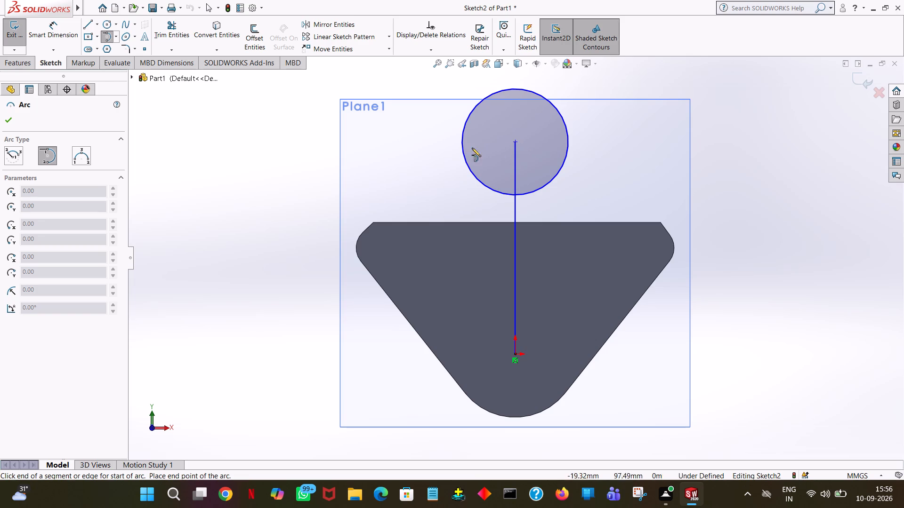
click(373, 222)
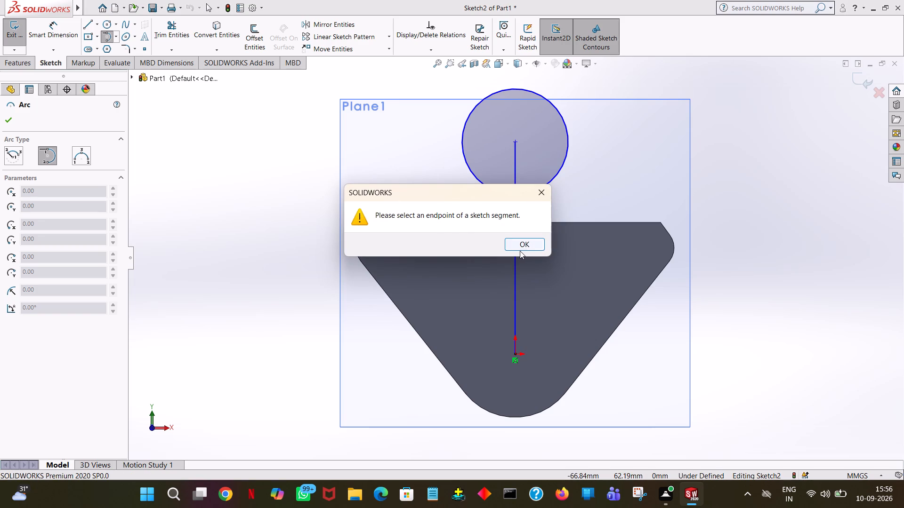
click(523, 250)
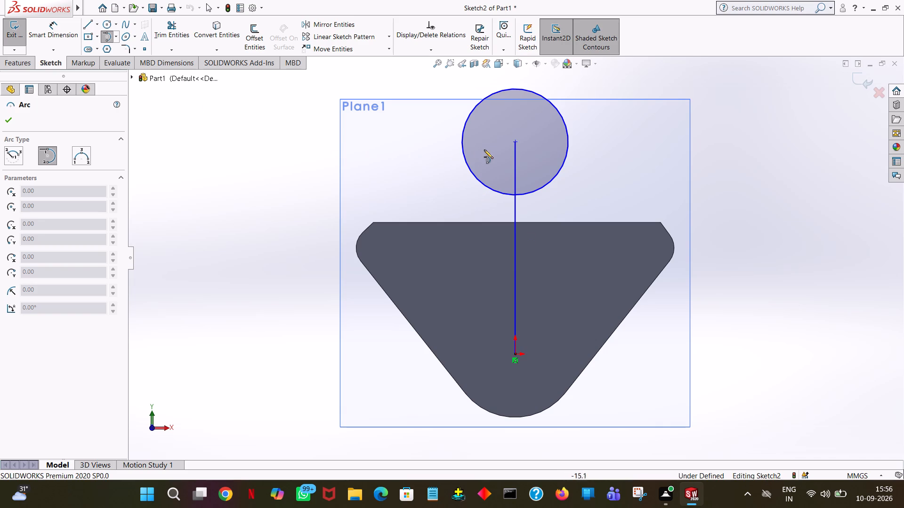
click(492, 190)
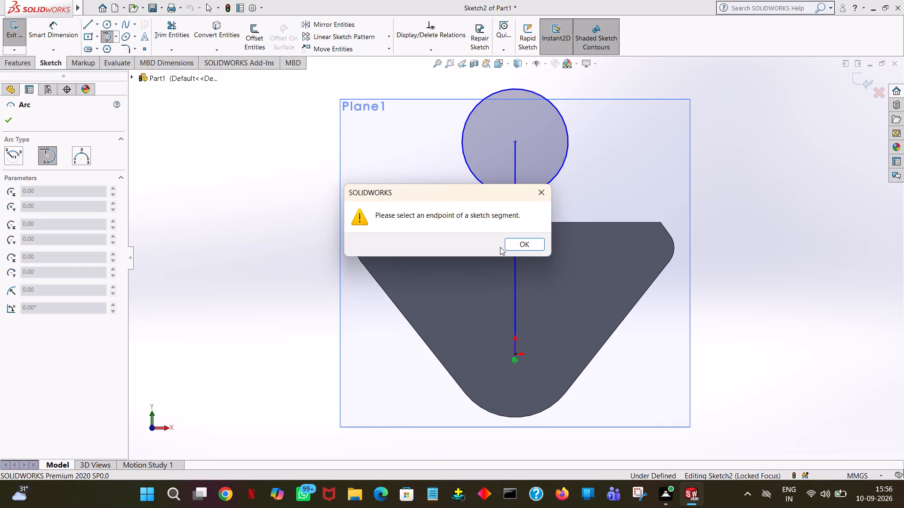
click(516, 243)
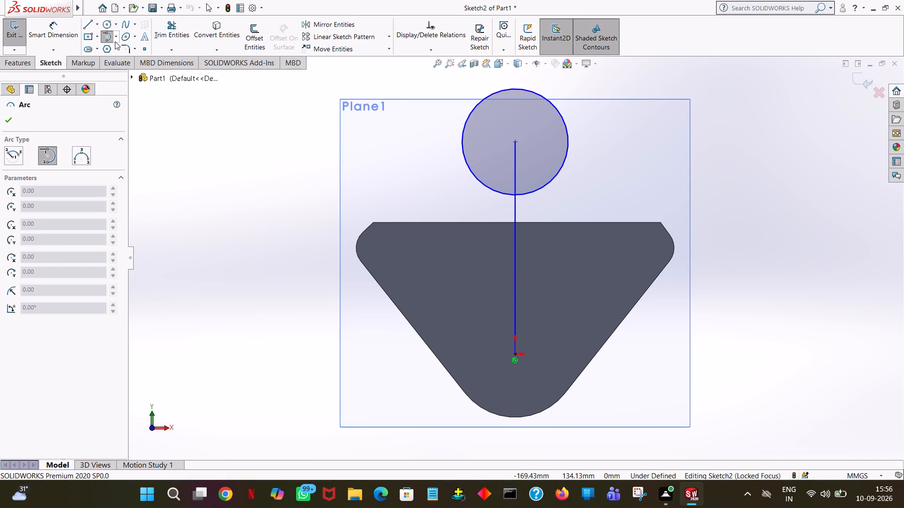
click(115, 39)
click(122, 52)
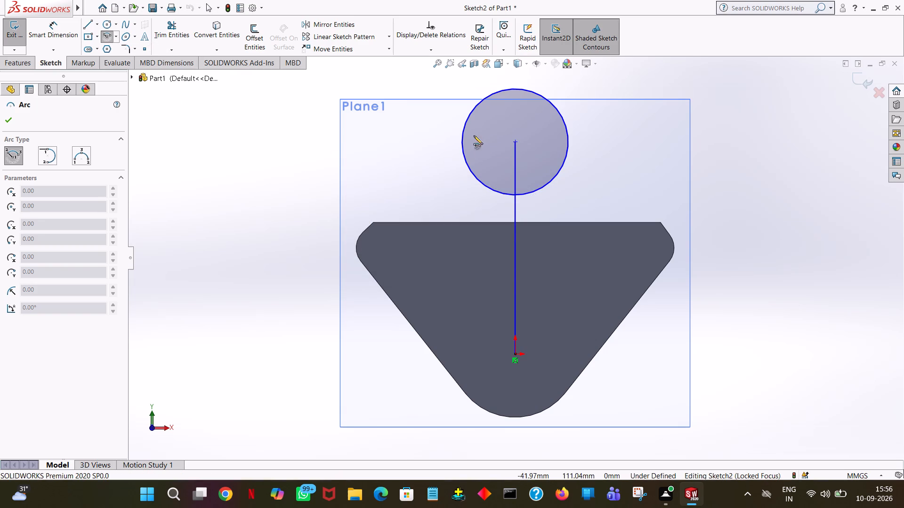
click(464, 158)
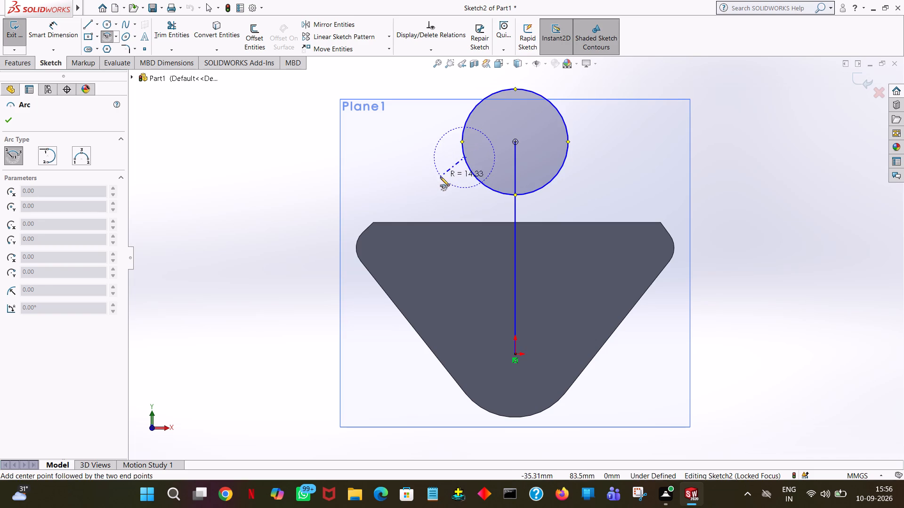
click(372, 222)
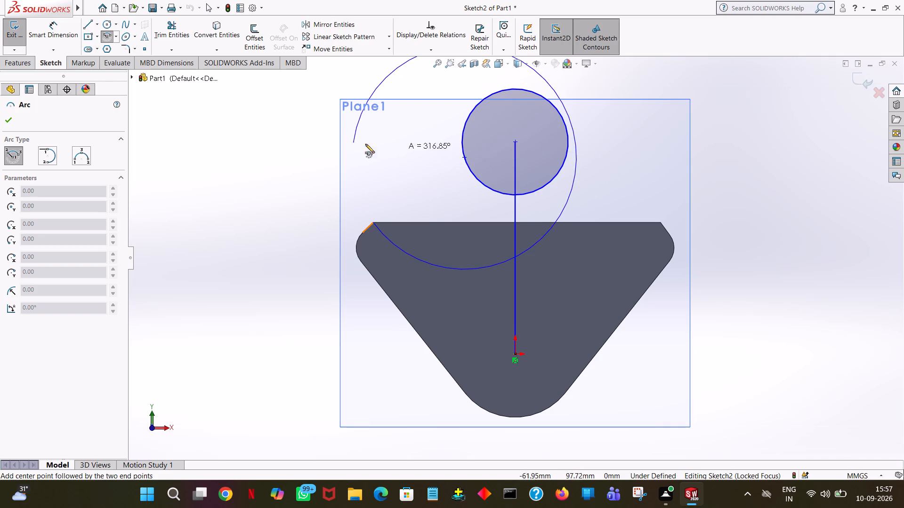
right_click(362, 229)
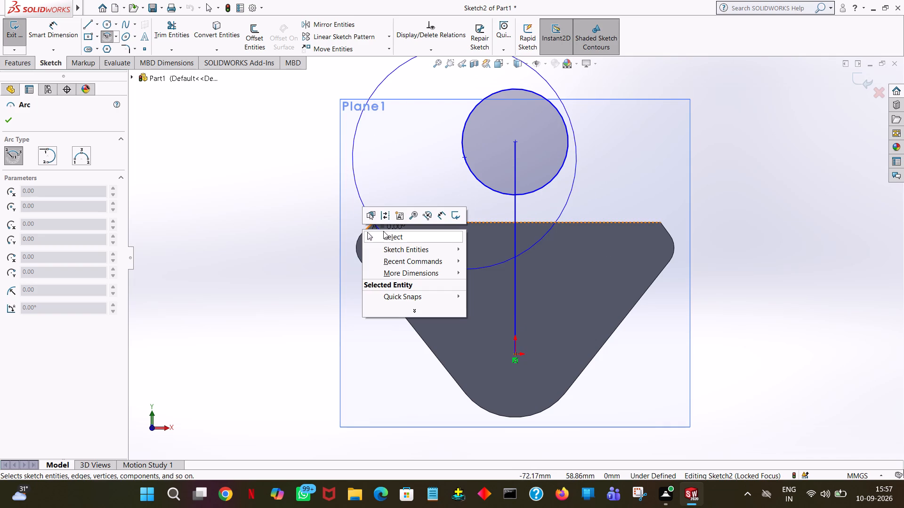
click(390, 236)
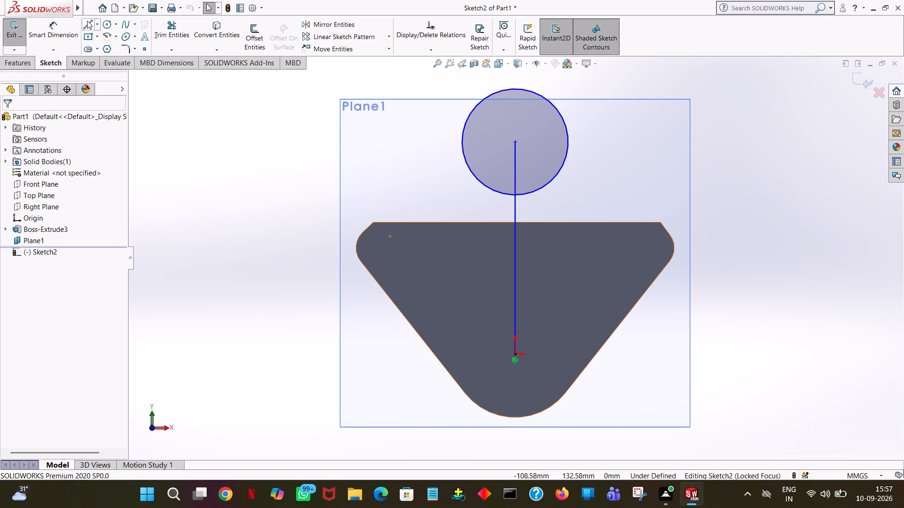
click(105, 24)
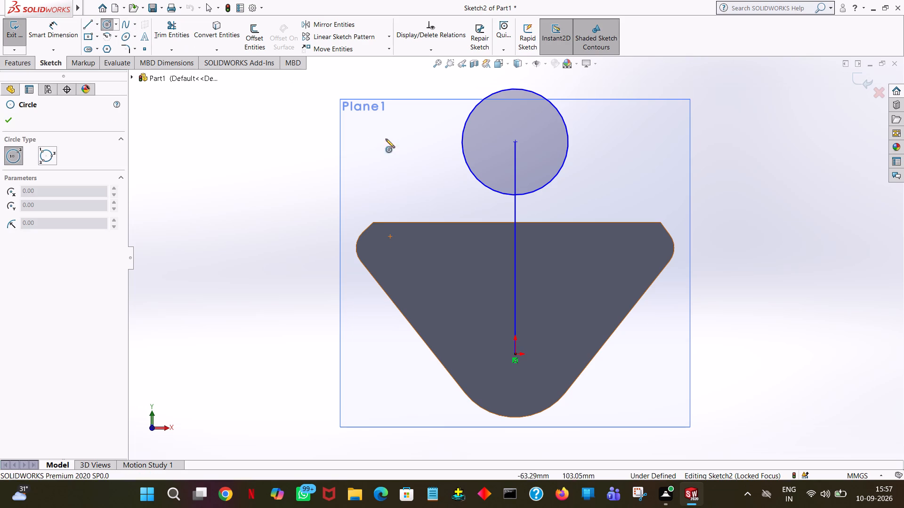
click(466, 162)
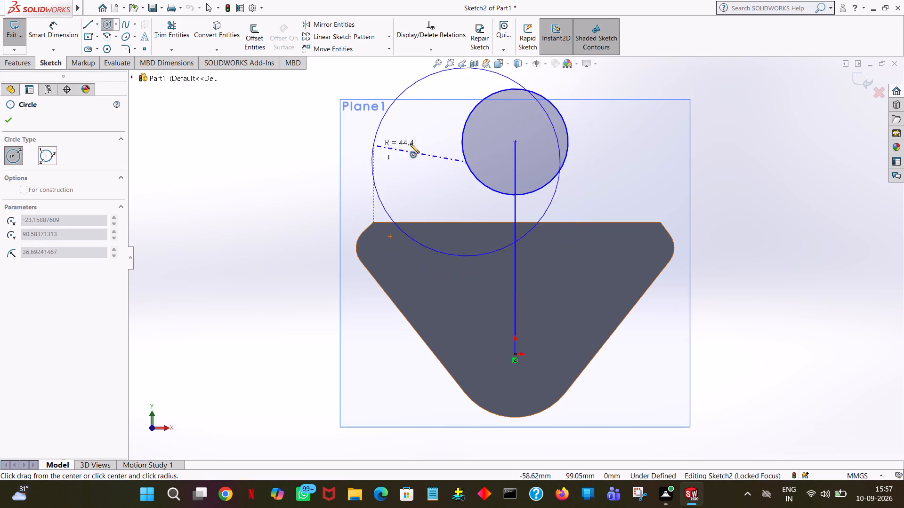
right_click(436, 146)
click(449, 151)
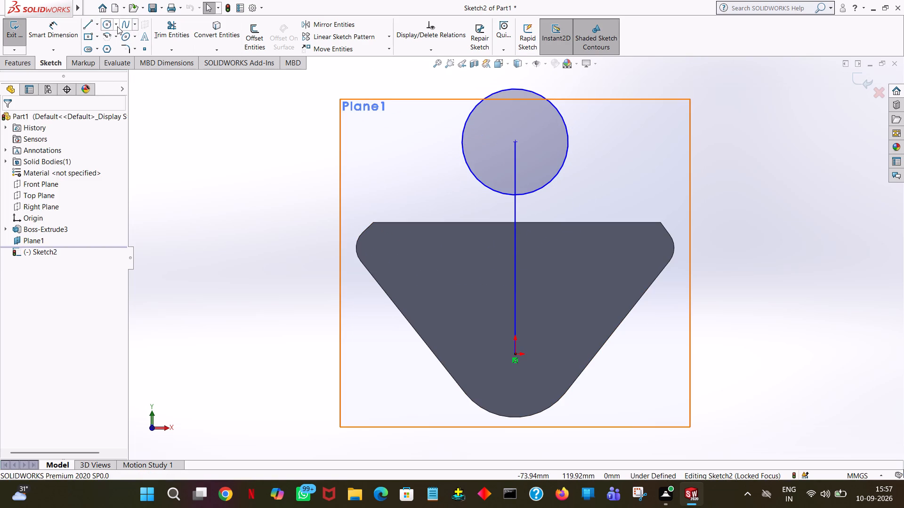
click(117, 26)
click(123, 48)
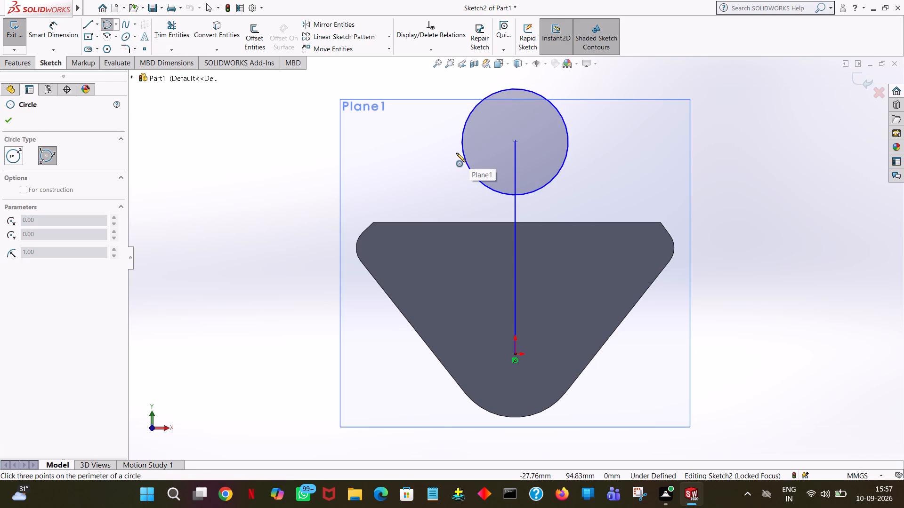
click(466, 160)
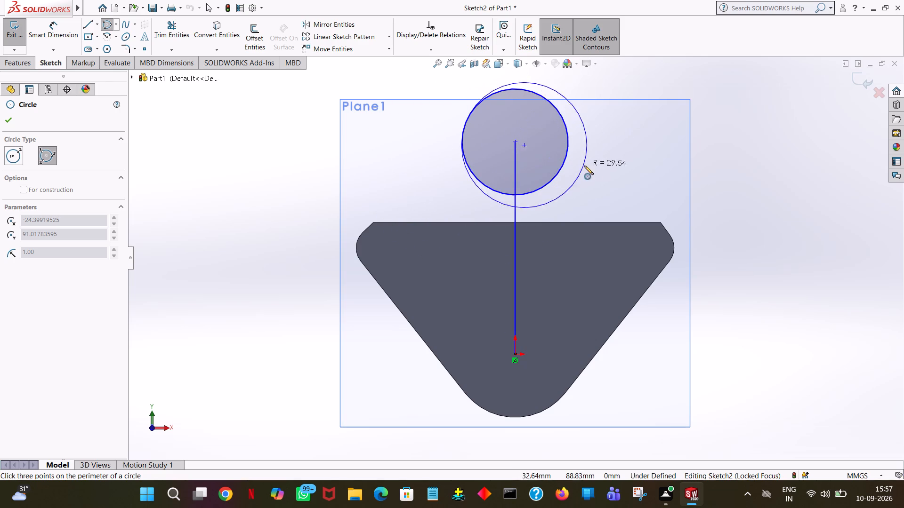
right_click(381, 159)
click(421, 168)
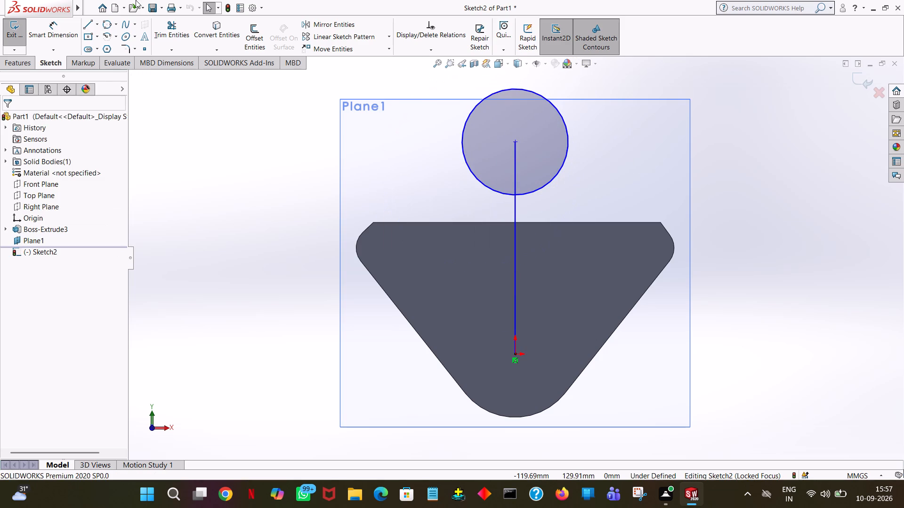
Sketch a perimeter circle through the plate's upper-left corner, tangent to the existing circle's lower-left edge, with a radius of 25 mm.
click(107, 29)
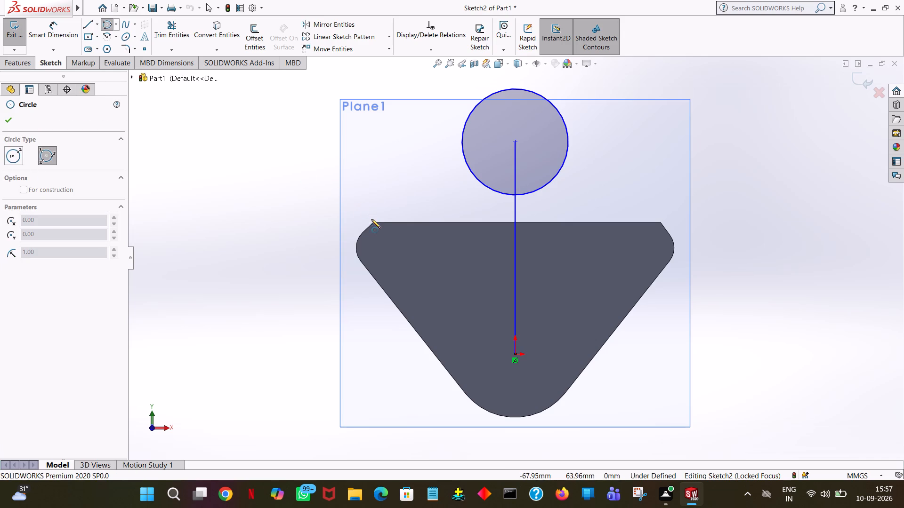
click(372, 222)
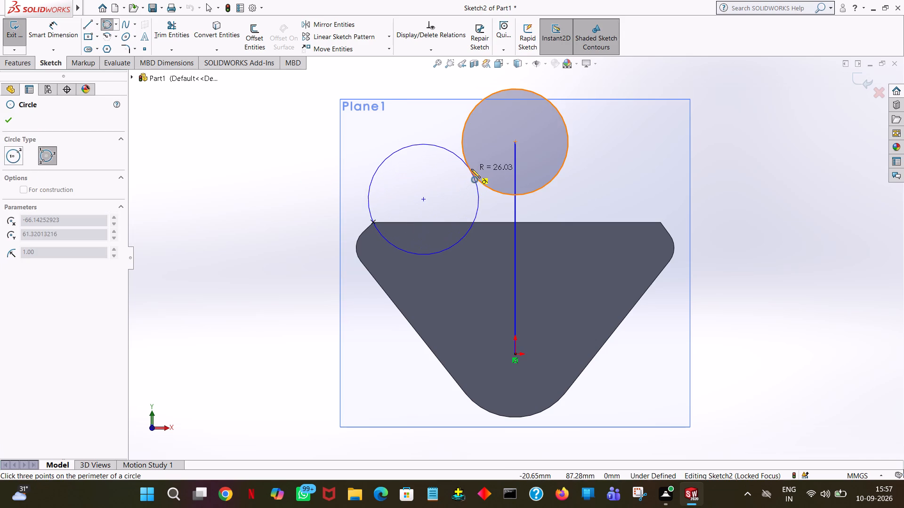
click(468, 166)
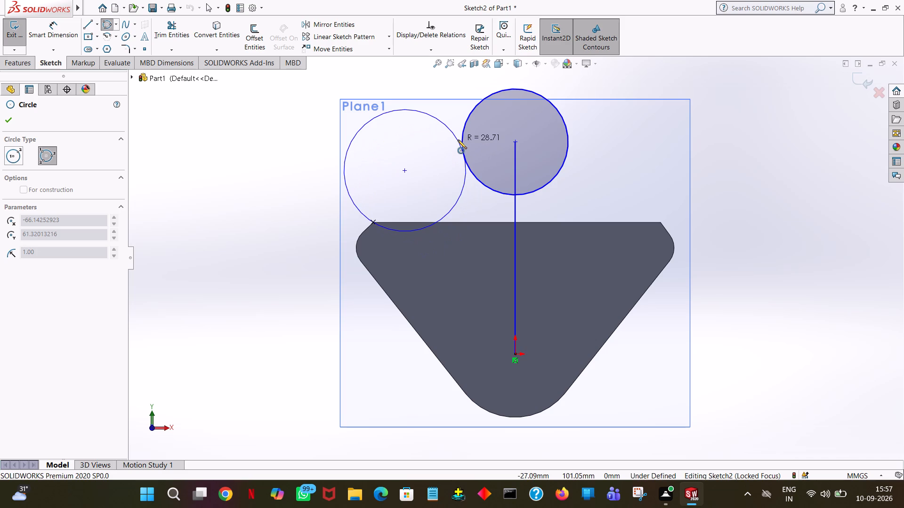
click(458, 140)
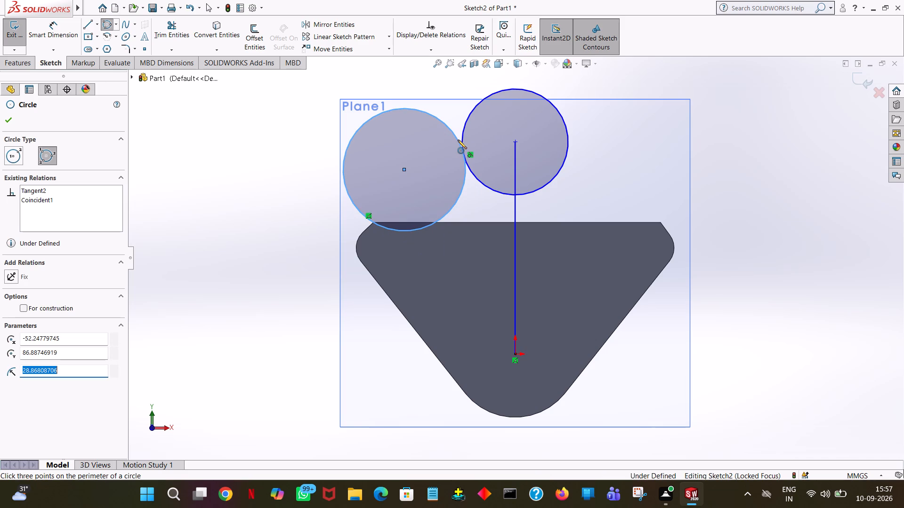
text(25)
key(Return)
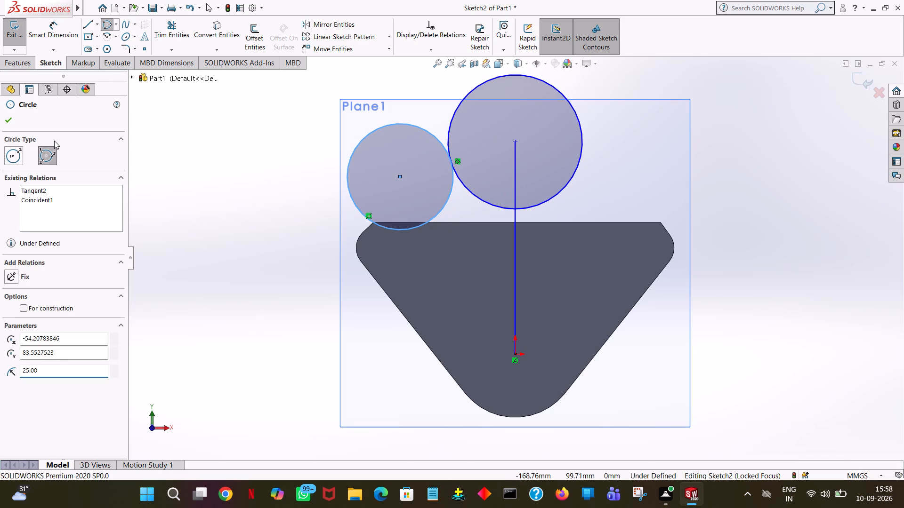
click(4, 126)
Set the radius of the circle at the upper end of the 100 mm line to 25 mm.
click(573, 109)
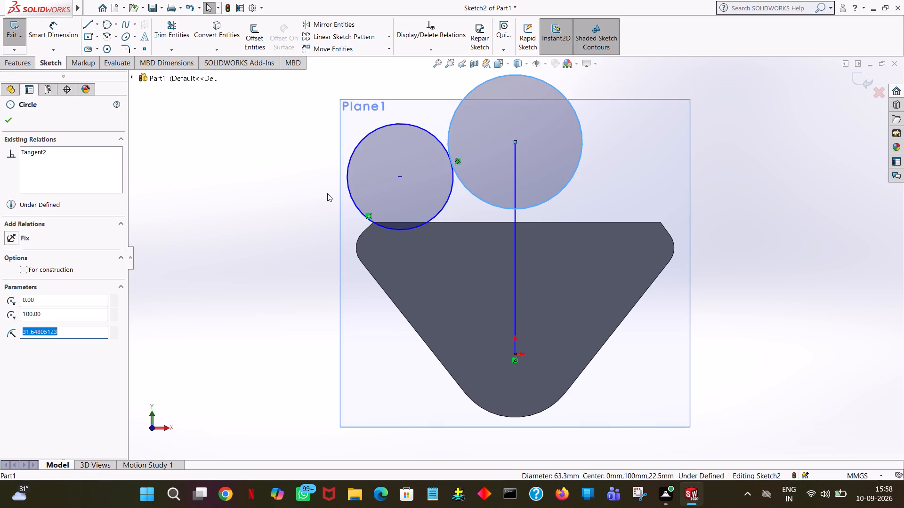
text(25)
key(Return)
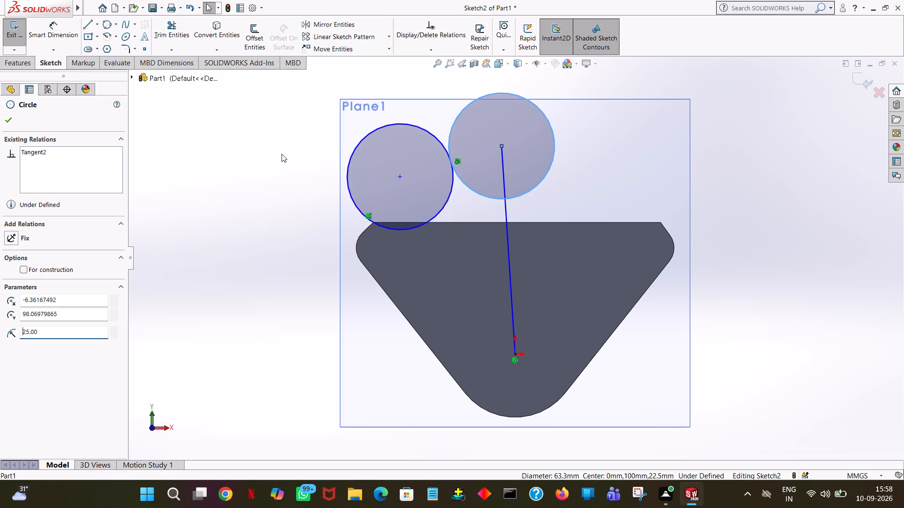
Start the Line tool in the current sketch.
click(91, 24)
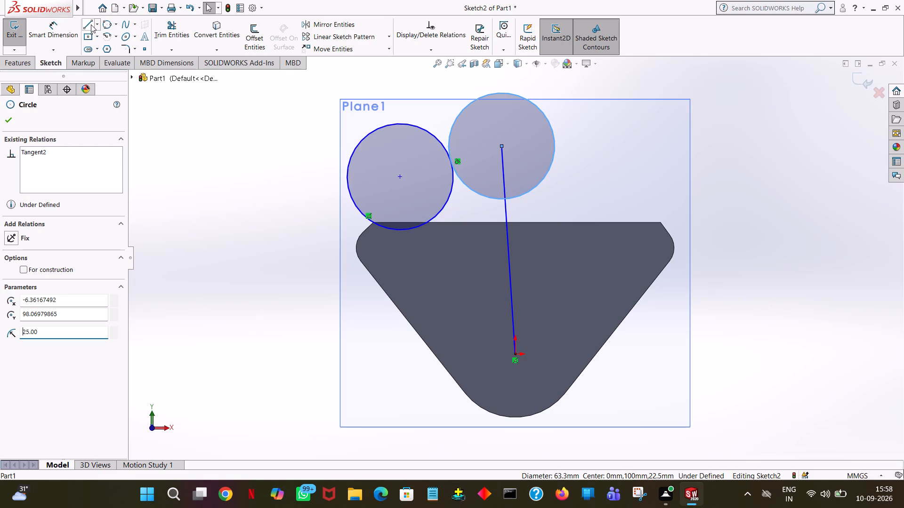
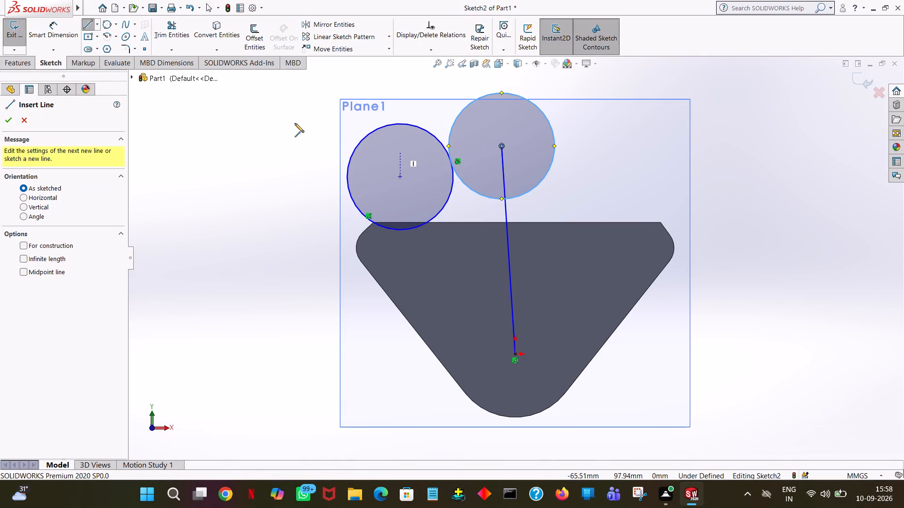
Undo the large circle's resizing and the perimeter circle through the plate's upper-left corner.
click(190, 8)
click(190, 7)
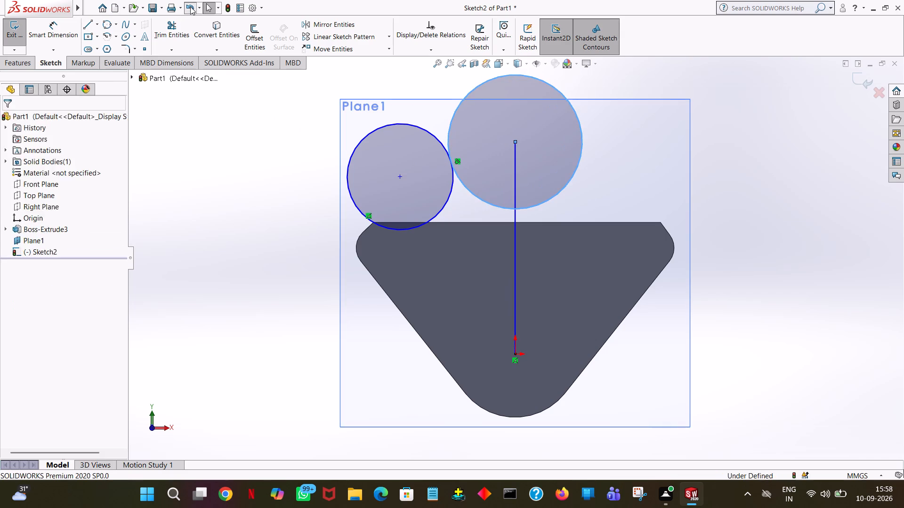
click(190, 7)
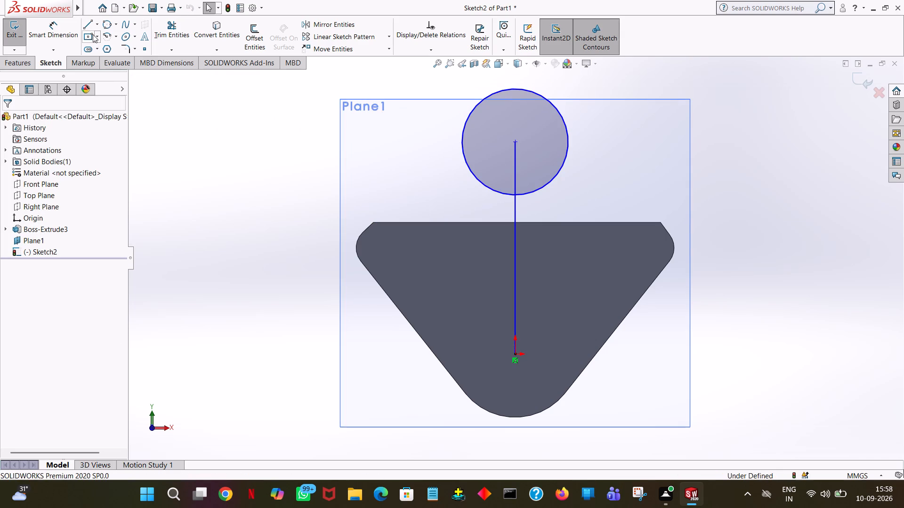
Draw a slanted line about 52 mm long from the circle's lower-left edge to the plate's upper-left corner.
click(92, 24)
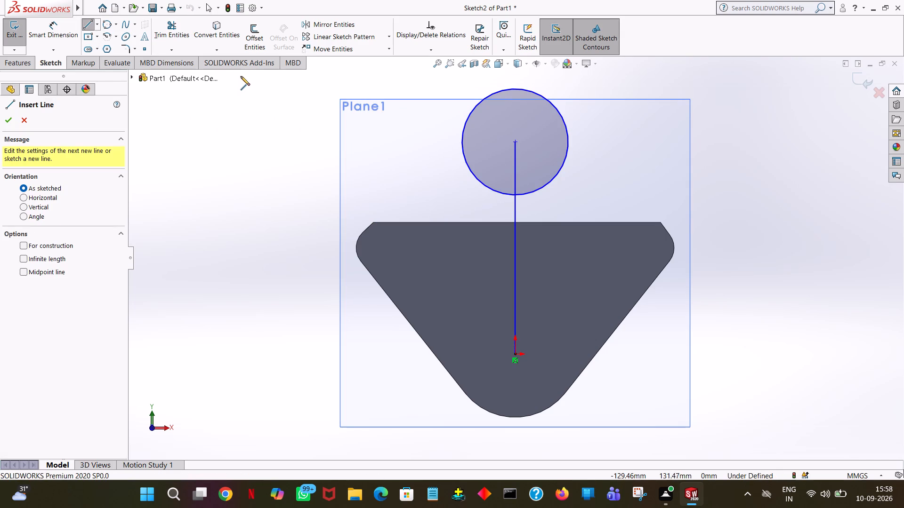
click(466, 161)
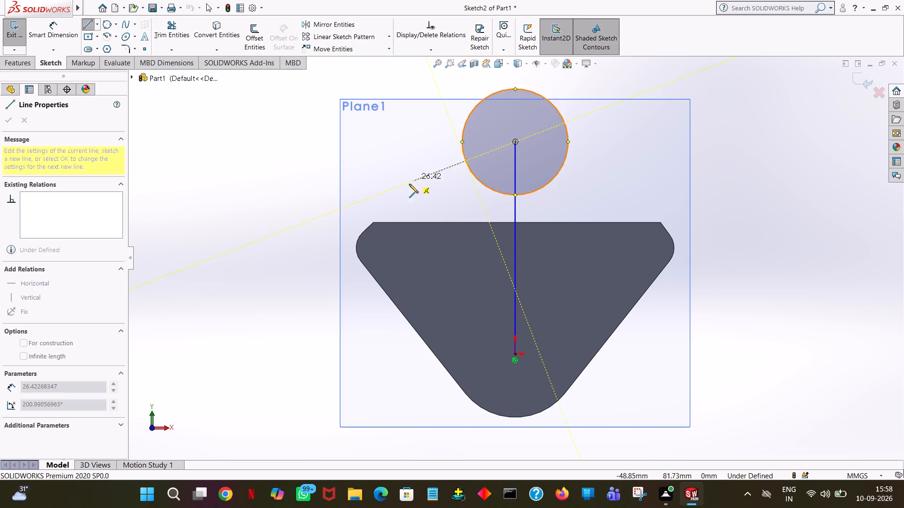
click(373, 223)
right_click(373, 223)
click(387, 230)
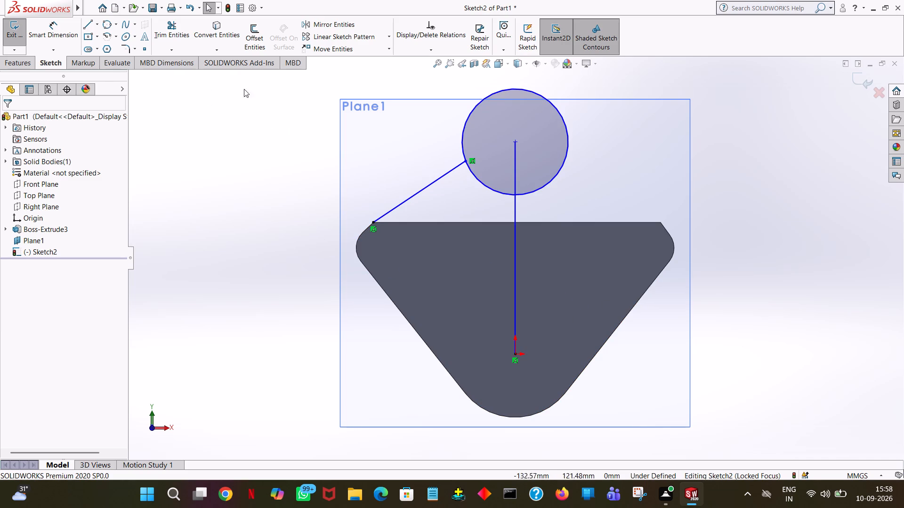
Dimension the diameter of the circle above the plate.
click(63, 30)
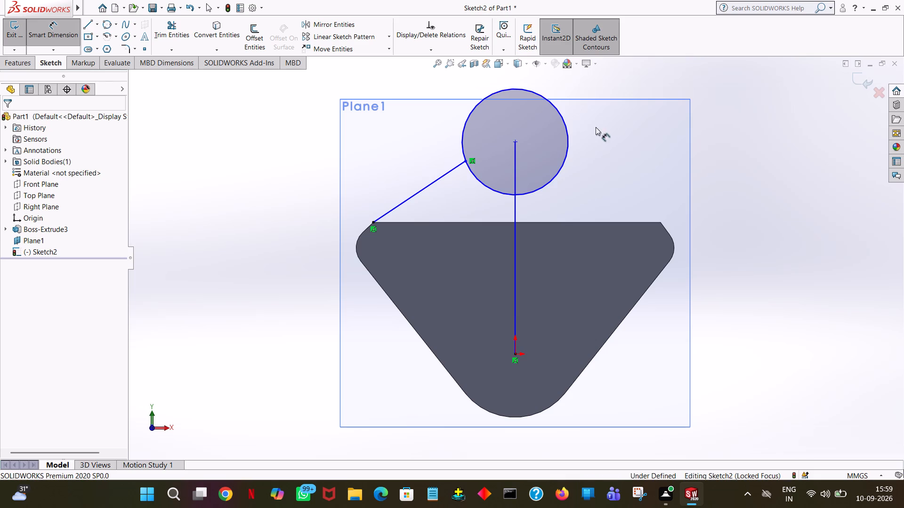
click(545, 99)
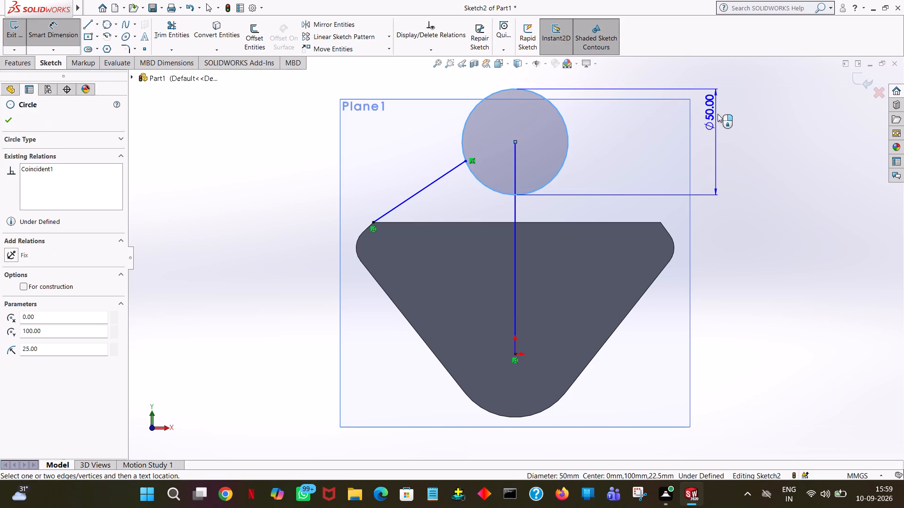
click(718, 114)
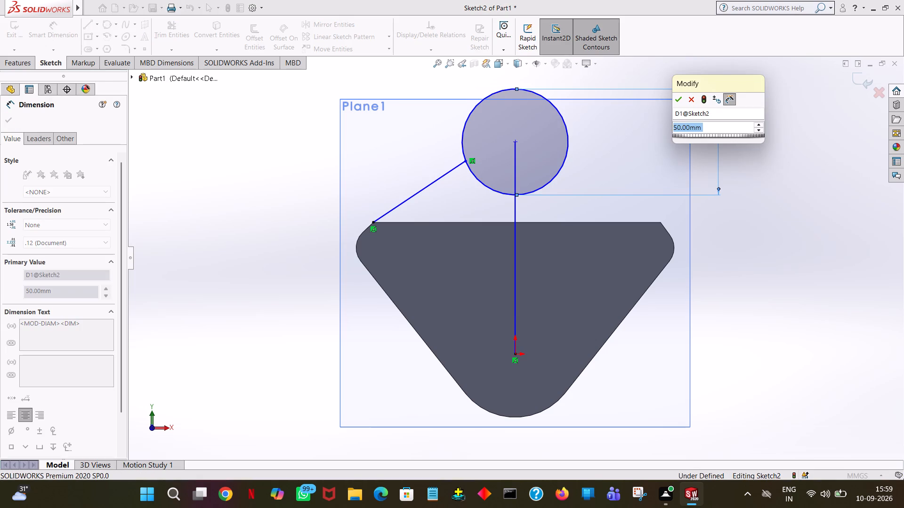
click(679, 102)
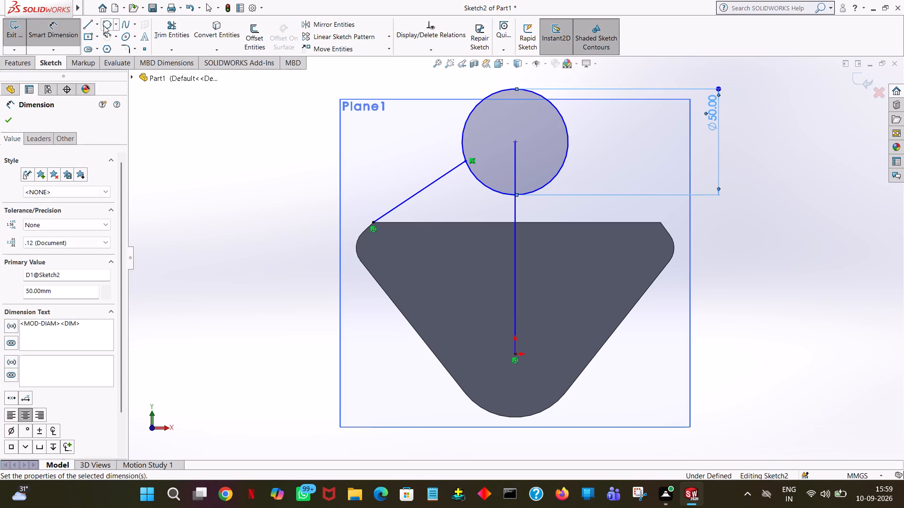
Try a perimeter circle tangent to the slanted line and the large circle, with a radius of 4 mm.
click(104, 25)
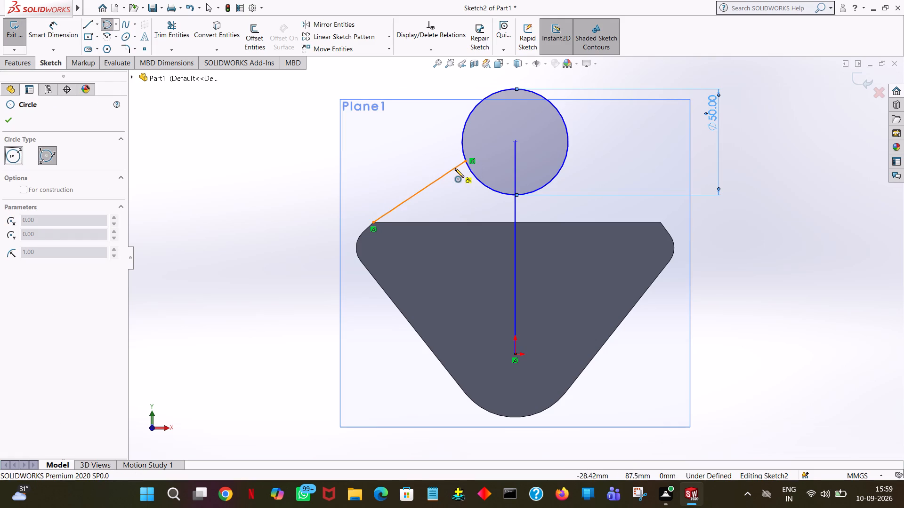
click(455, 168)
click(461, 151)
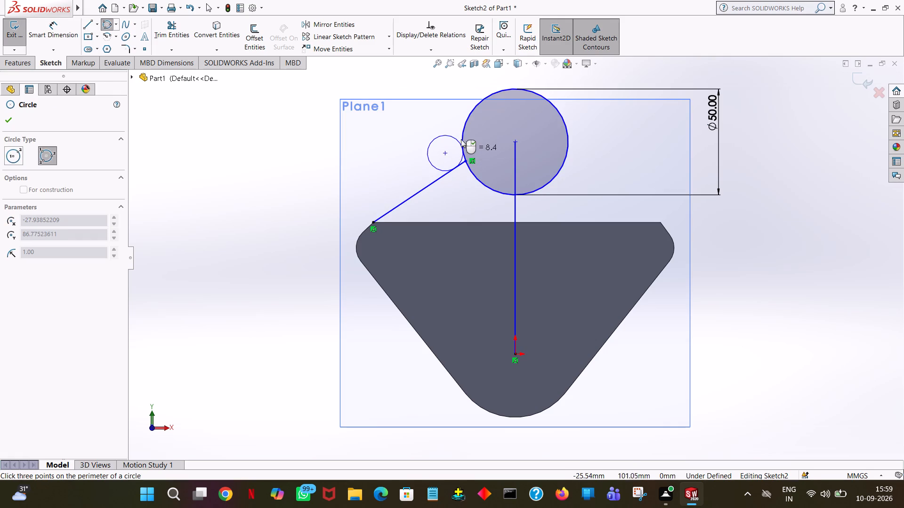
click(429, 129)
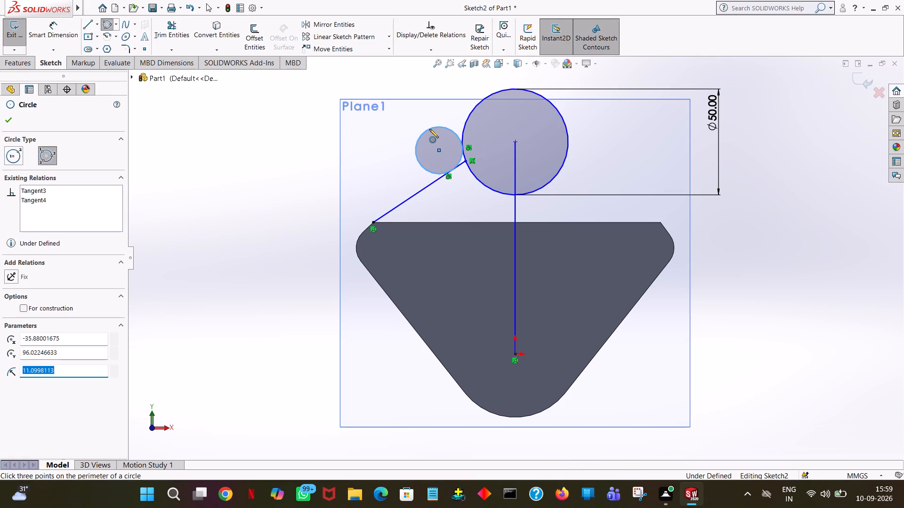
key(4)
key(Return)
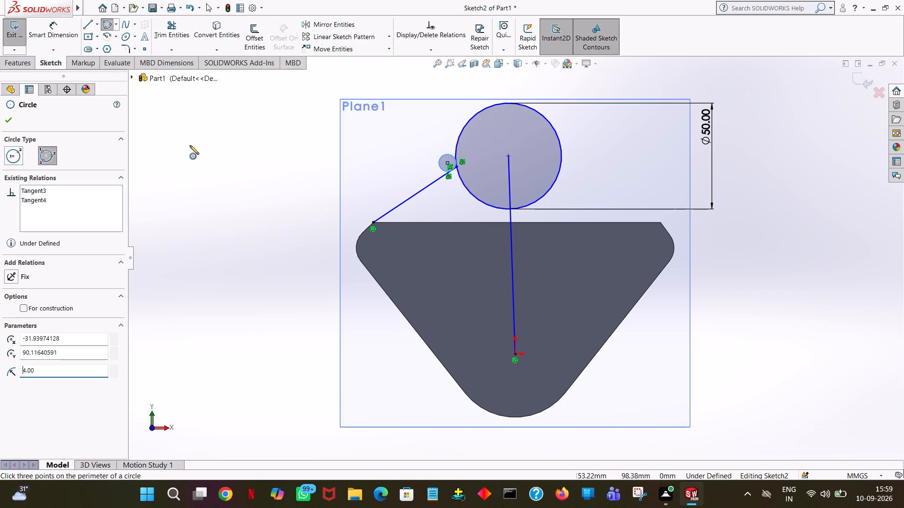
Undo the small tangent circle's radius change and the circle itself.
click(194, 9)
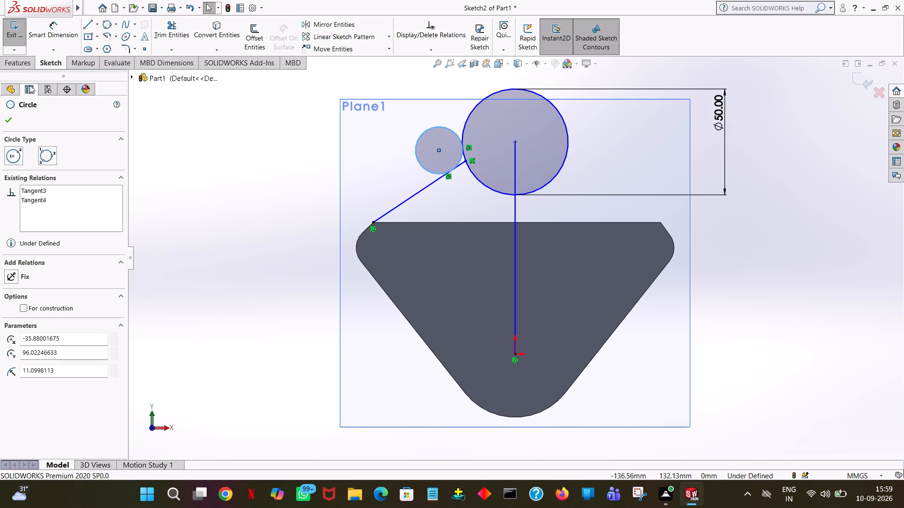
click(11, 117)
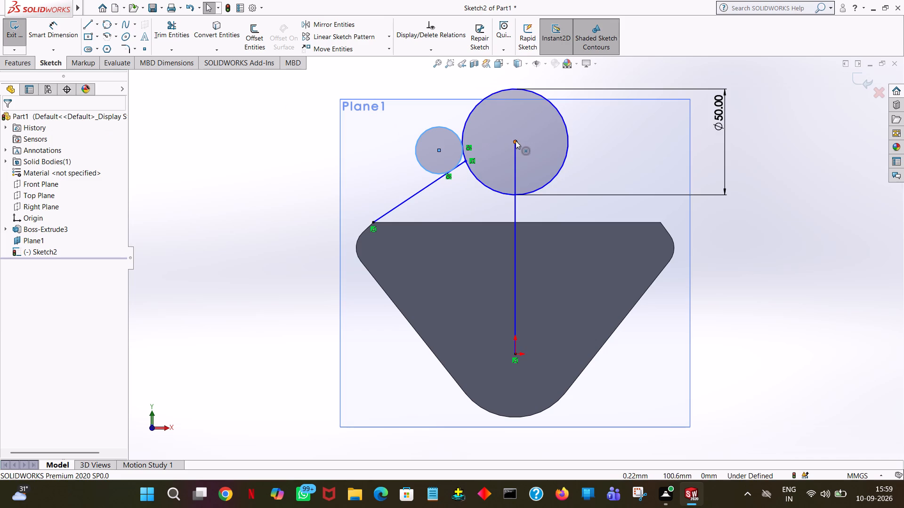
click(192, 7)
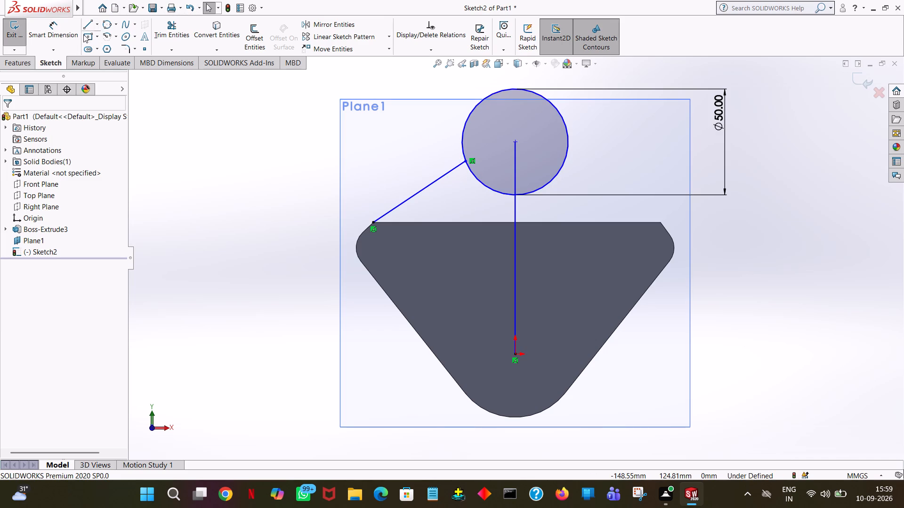
Dimension the lengths of the vertical line and the slanted line.
click(69, 36)
click(514, 210)
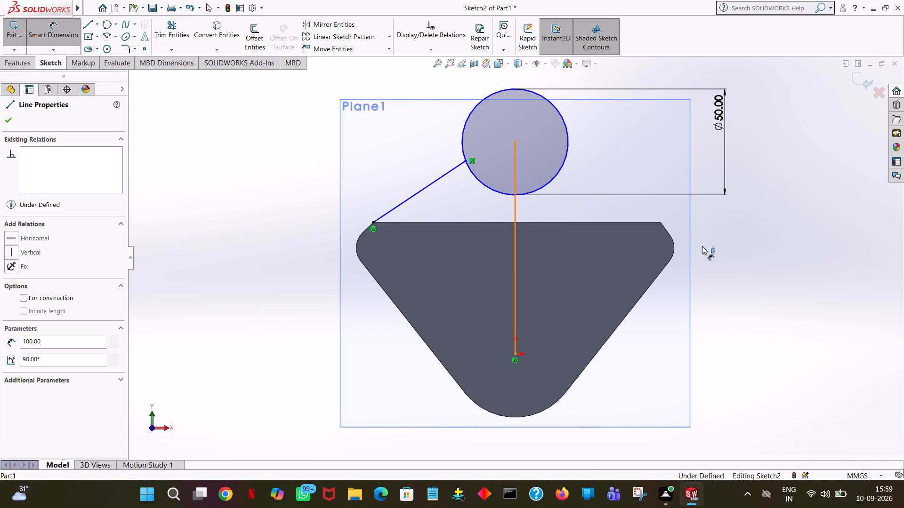
click(786, 265)
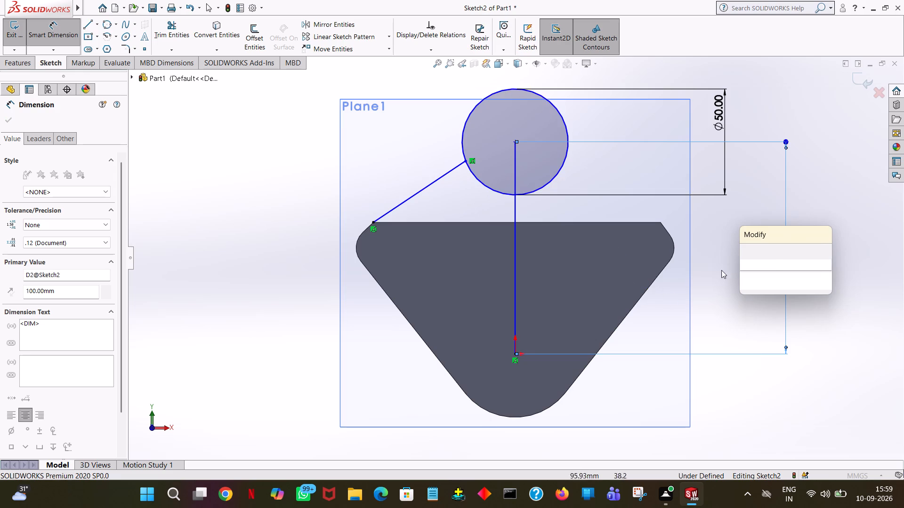
click(747, 256)
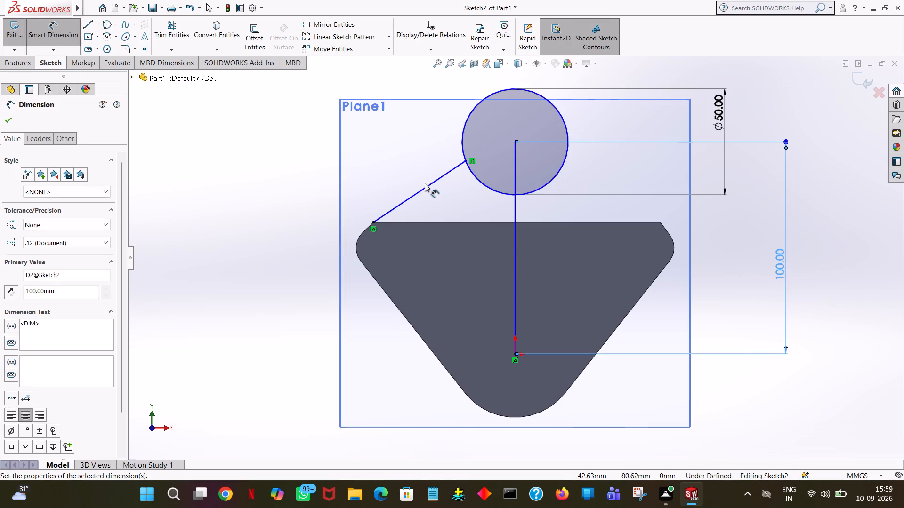
click(425, 187)
click(344, 120)
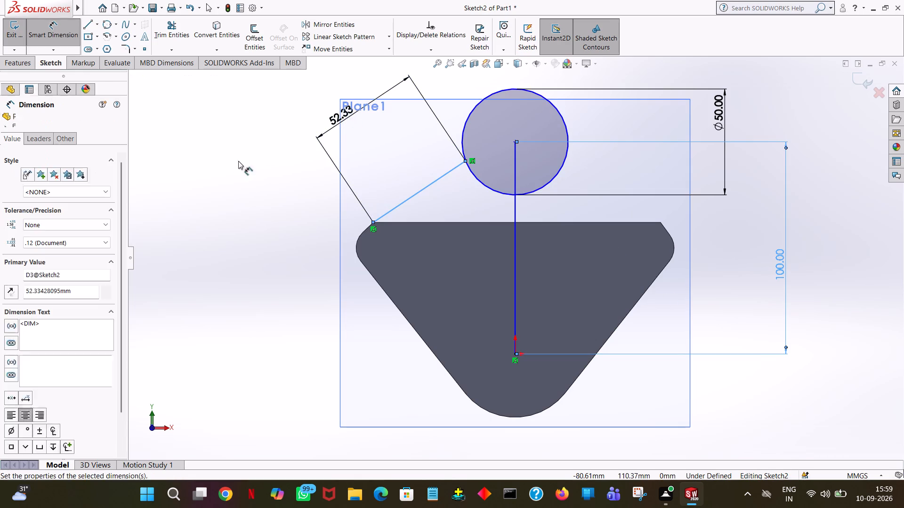
click(304, 108)
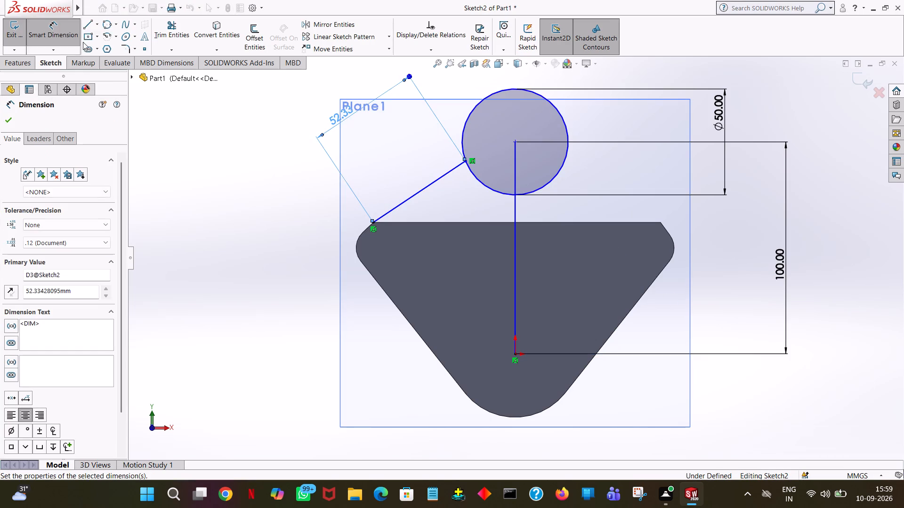
Sketch a perimeter circle tangent to the slanted line and the large circle, with a radius of 4 mm.
click(109, 21)
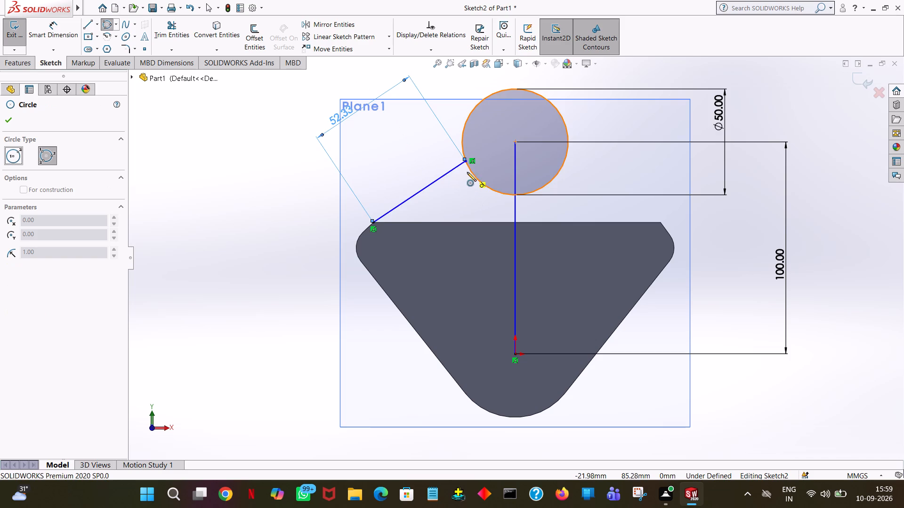
click(453, 168)
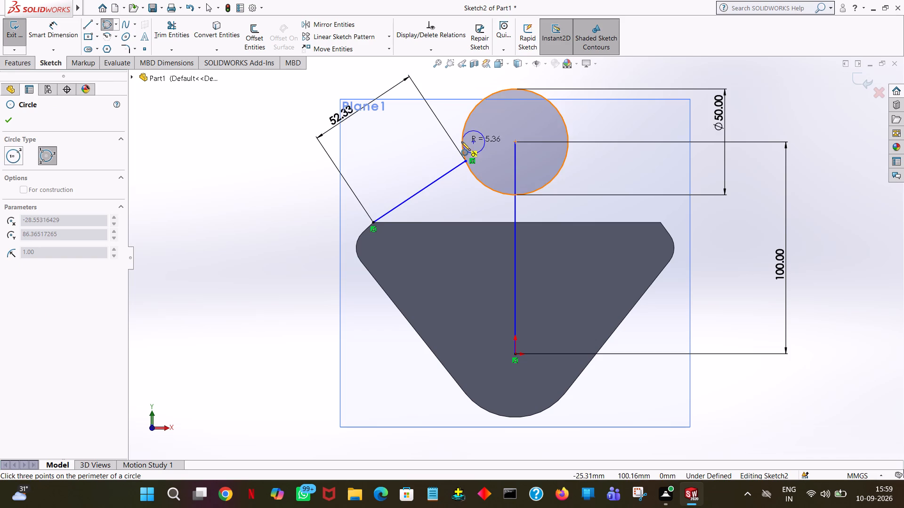
click(461, 142)
click(422, 139)
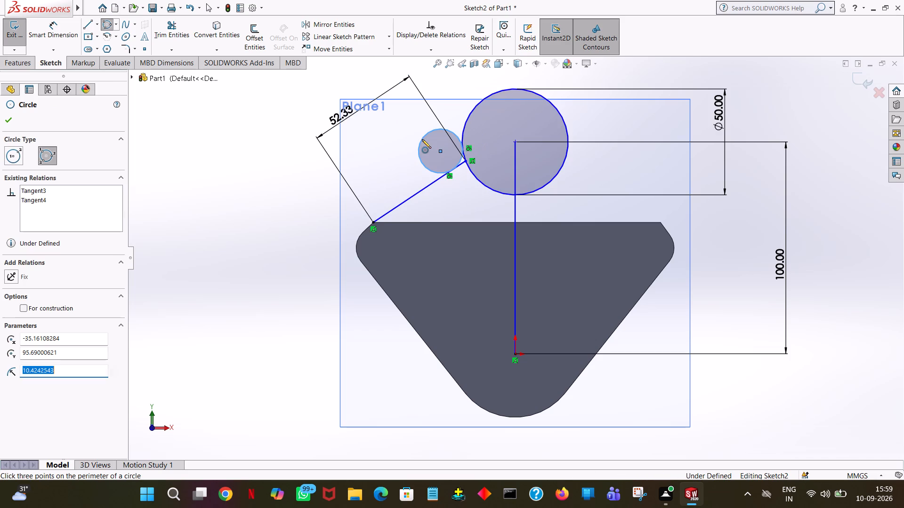
key(4)
key(Return)
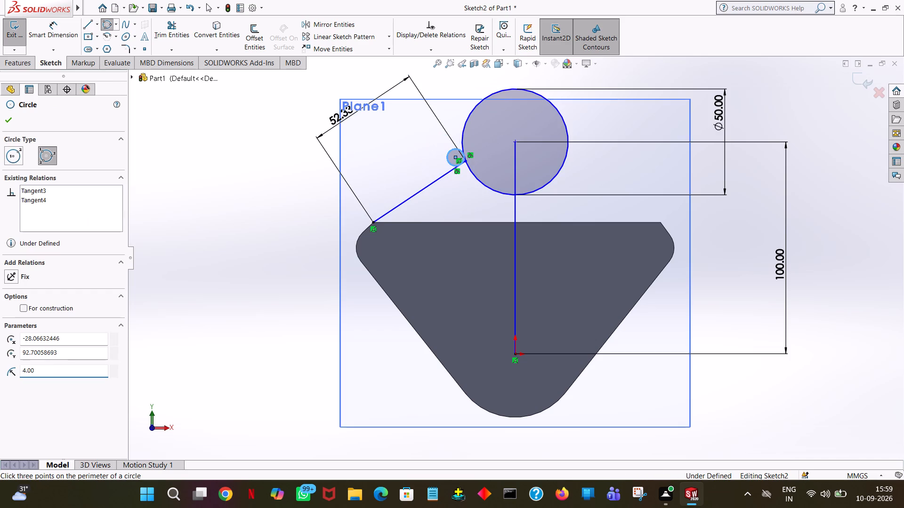
click(2, 122)
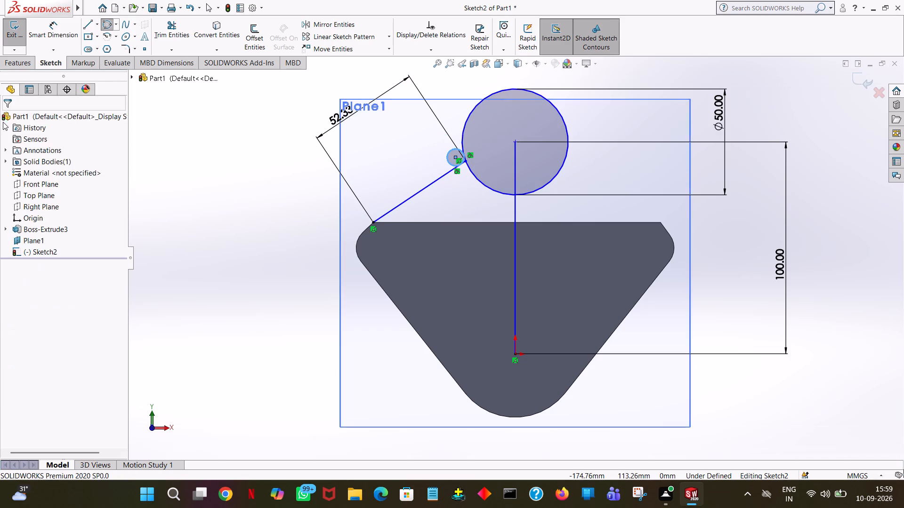
Trim the small circle's outer portion and the slanted line's upper end, leaving only a rounded transition into the large circle.
click(165, 34)
click(447, 153)
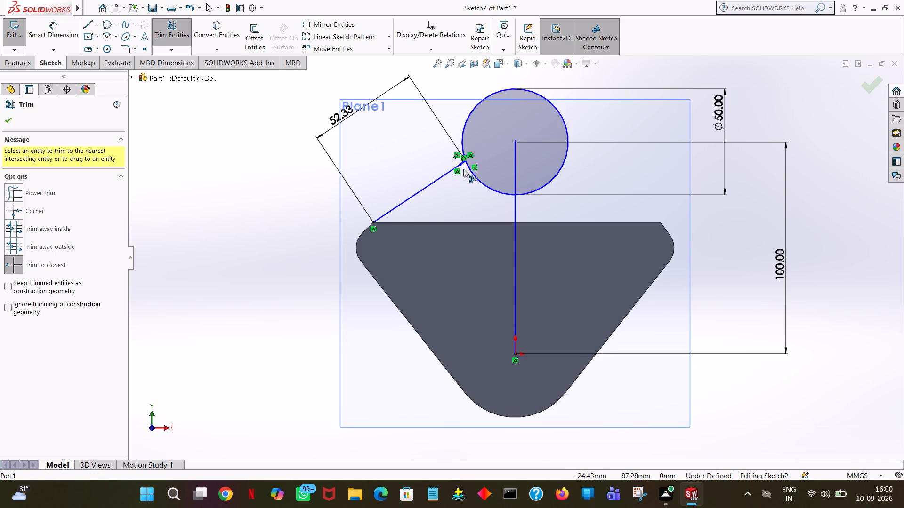
scroll(463, 169, right, 1)
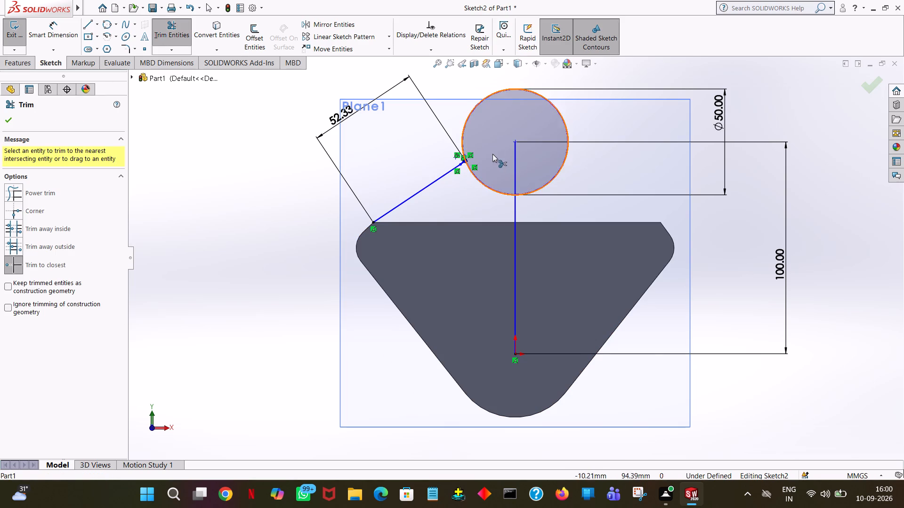
ctrl+scroll(491, 154, down, 5)
drag(444, 153, 436, 171)
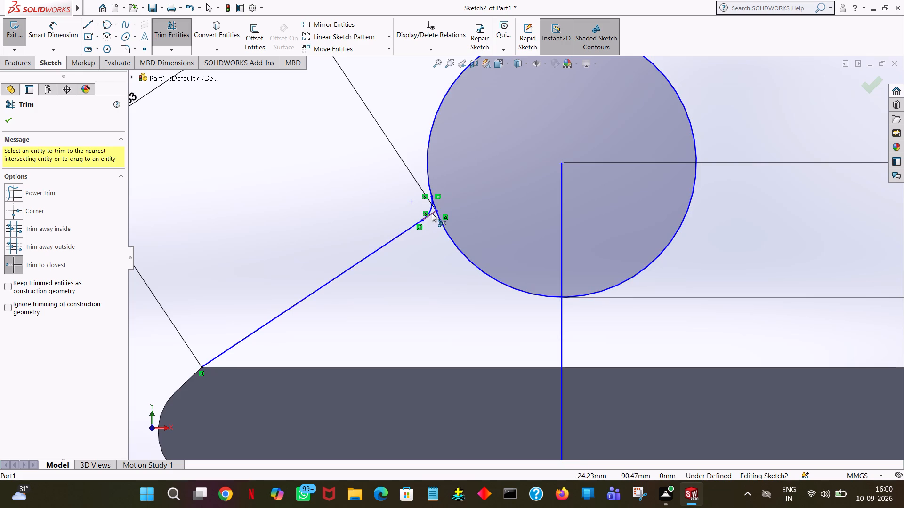
click(432, 213)
click(488, 256)
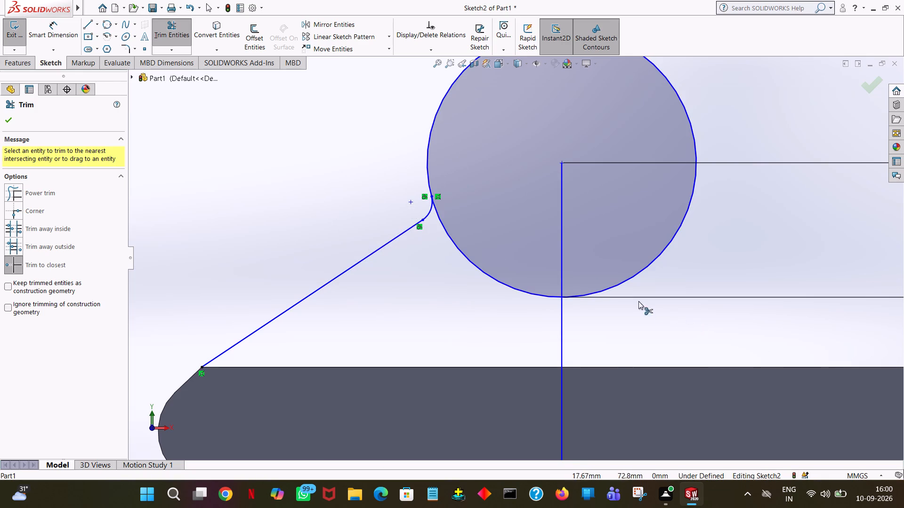
Mirror the 4 mm tangent arc and the slanted line about the vertical centre line, keeping the originals.
click(331, 26)
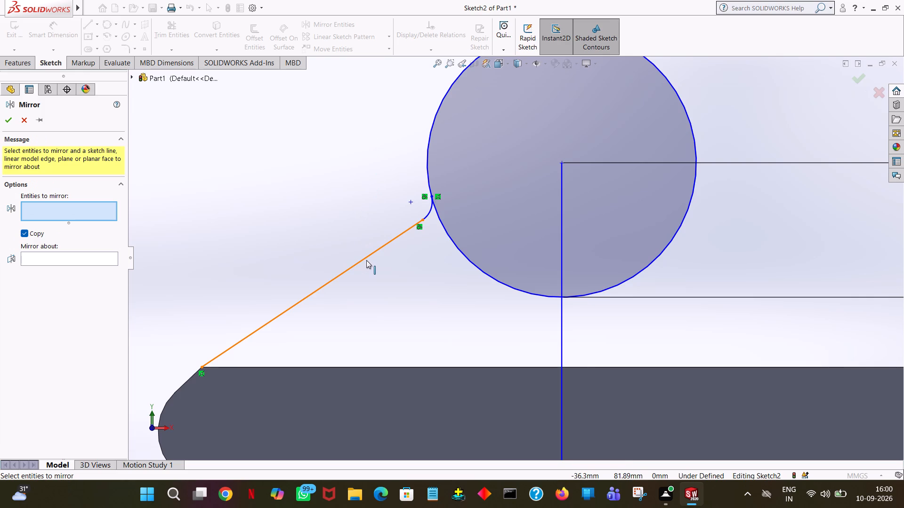
click(427, 213)
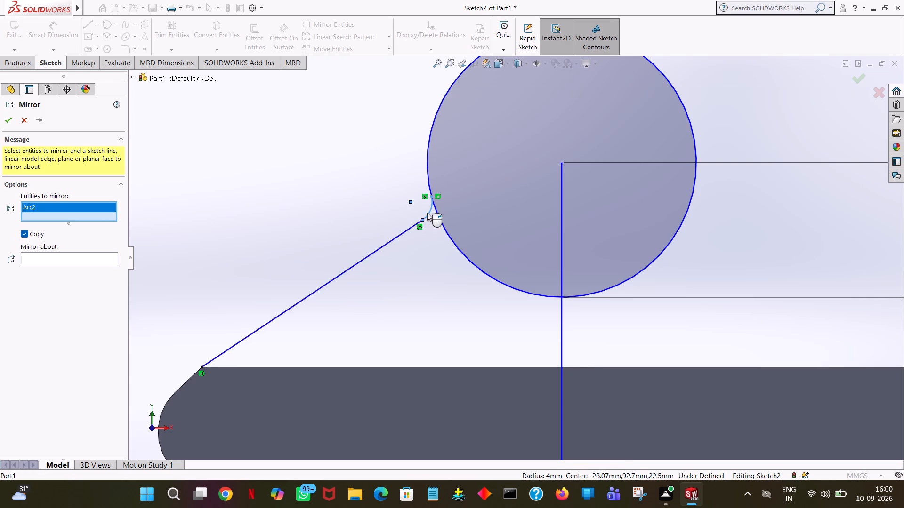
click(395, 234)
click(395, 236)
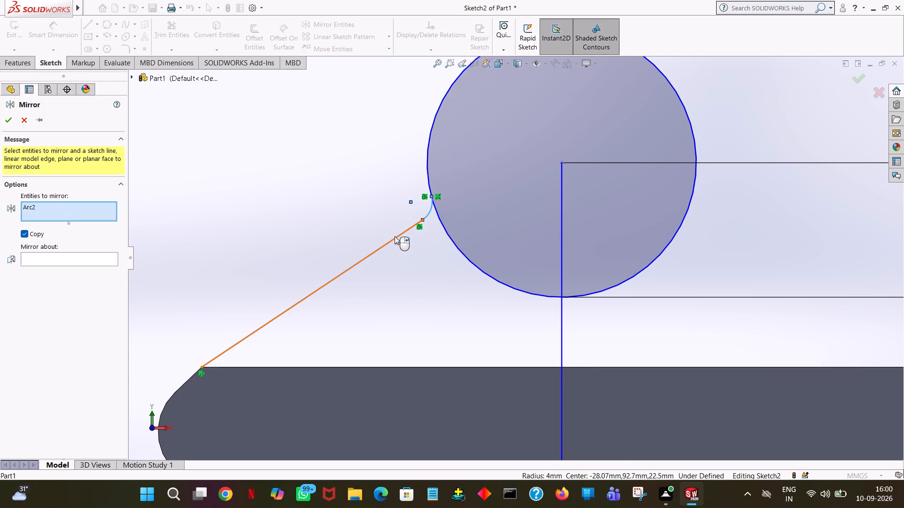
click(33, 266)
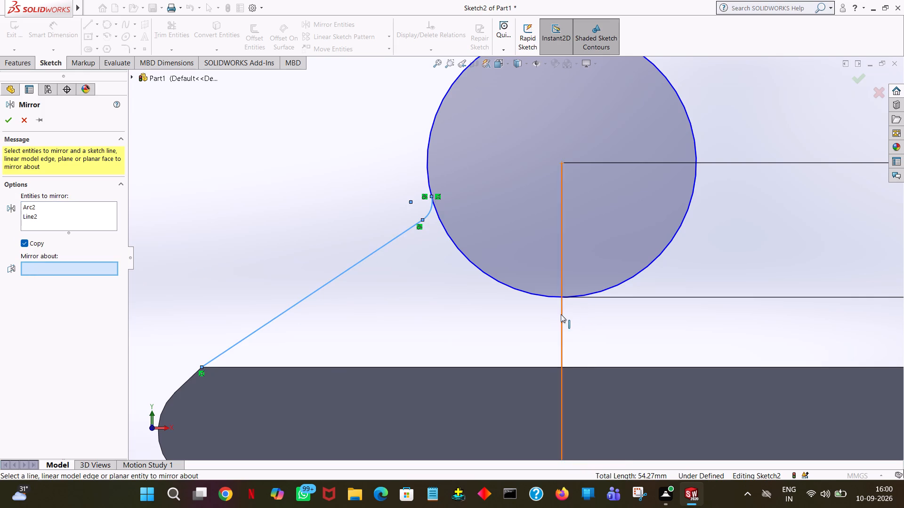
click(559, 315)
click(562, 318)
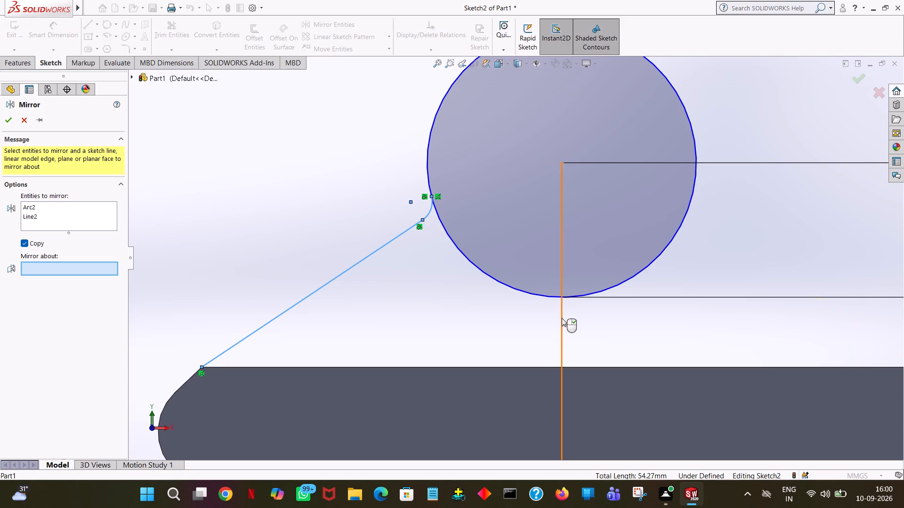
click(562, 318)
click(562, 318)
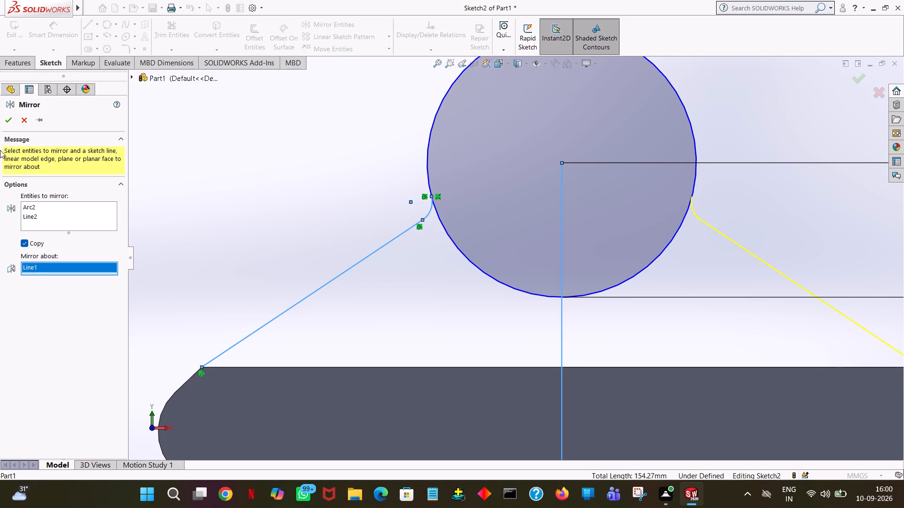
click(8, 121)
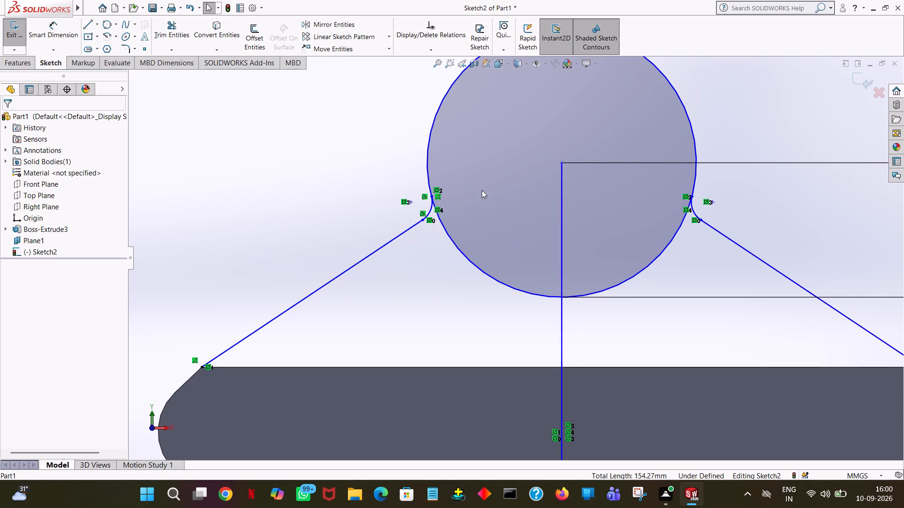
Trim away the lower portion of the 50 mm circle between the two tangent arcs, on both sides of the vertical line.
click(169, 35)
click(518, 289)
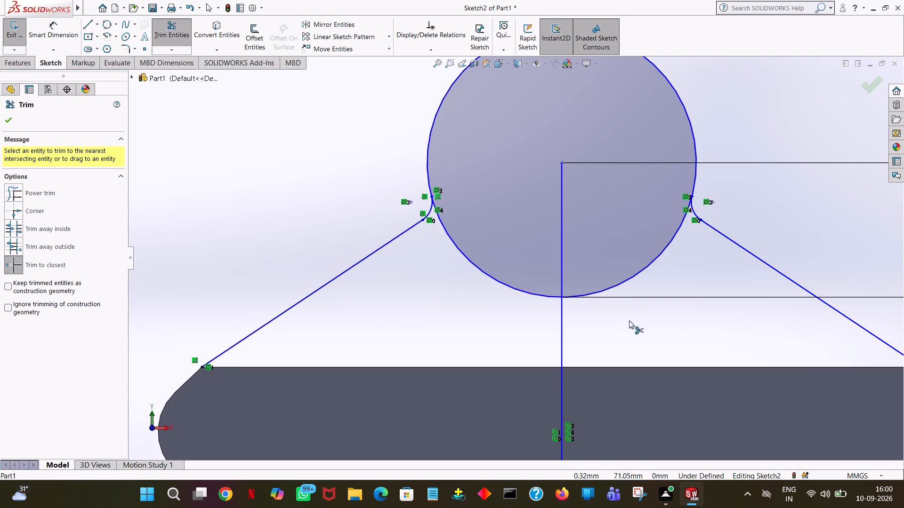
click(607, 287)
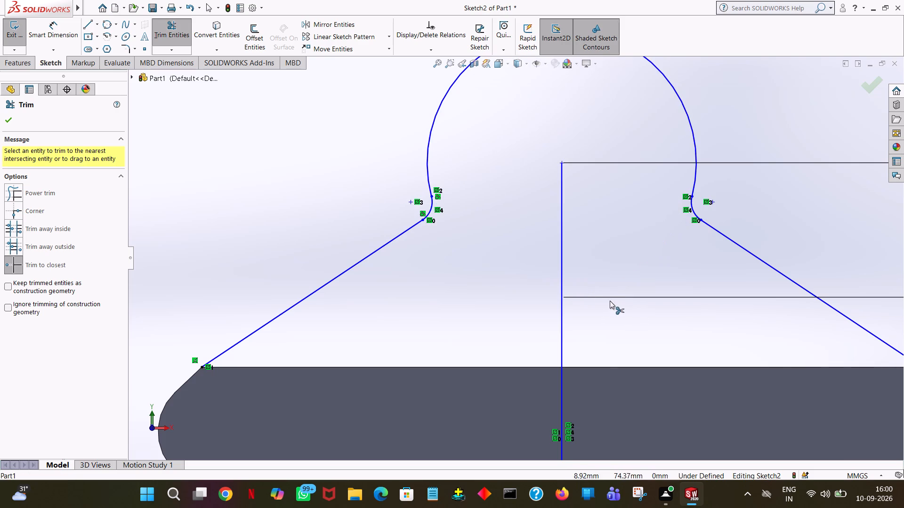
ctrl+scroll(565, 258, down, 4)
ctrl+scroll(565, 258, up, 2)
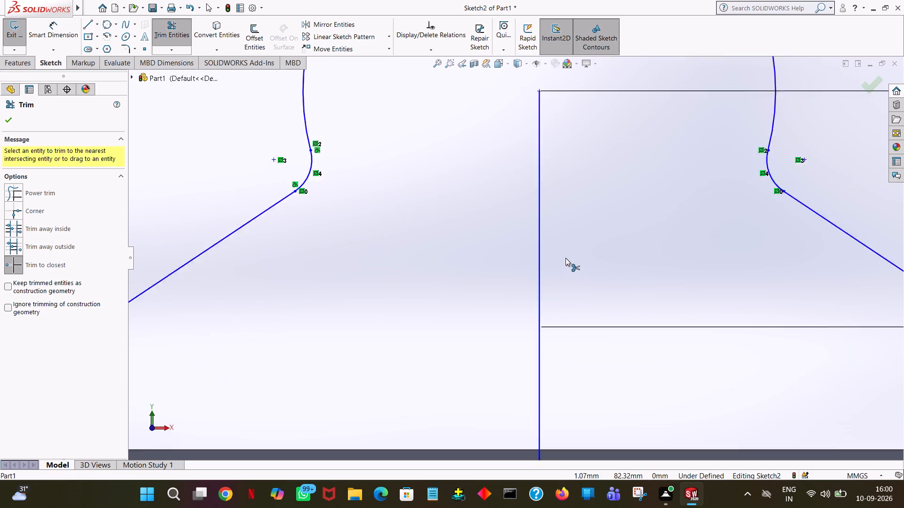
ctrl+scroll(565, 258, up, 7)
middle_drag(768, 283, 754, 284)
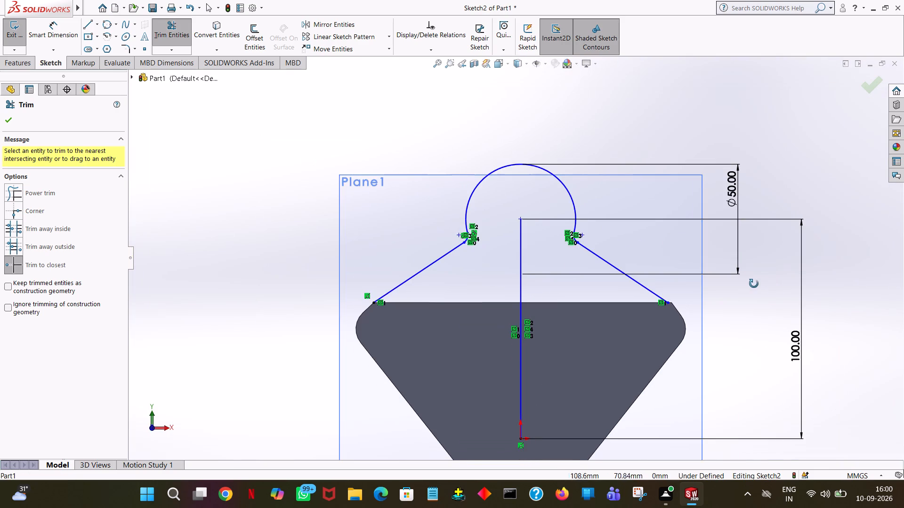
middle_drag(754, 284, 677, 303)
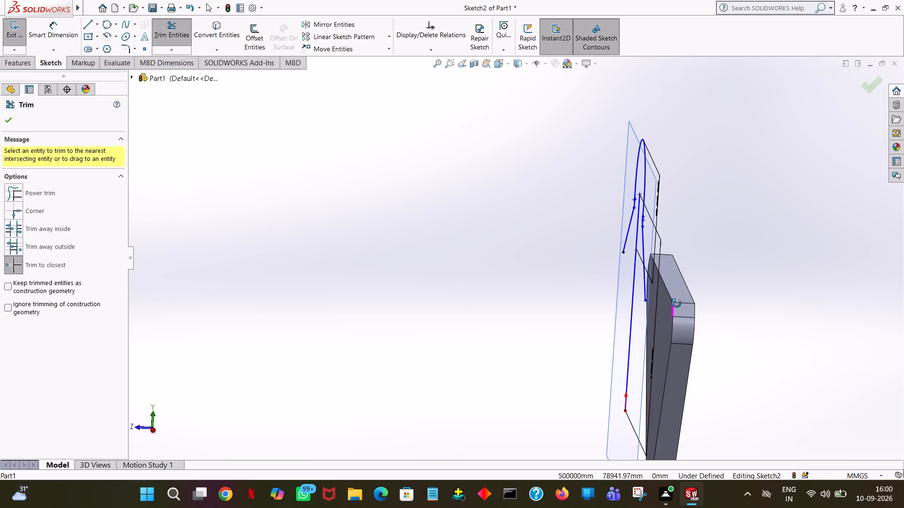
middle_drag(677, 303, 848, 418)
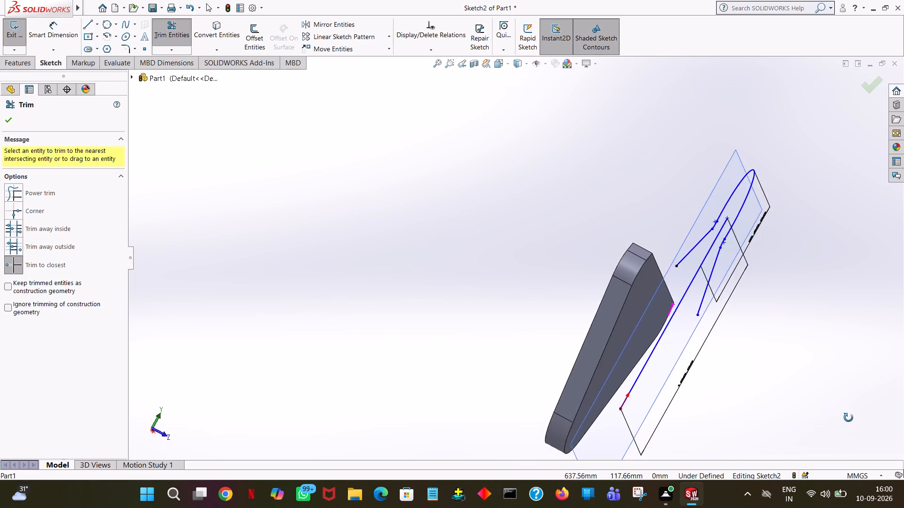
middle_drag(848, 418, 842, 464)
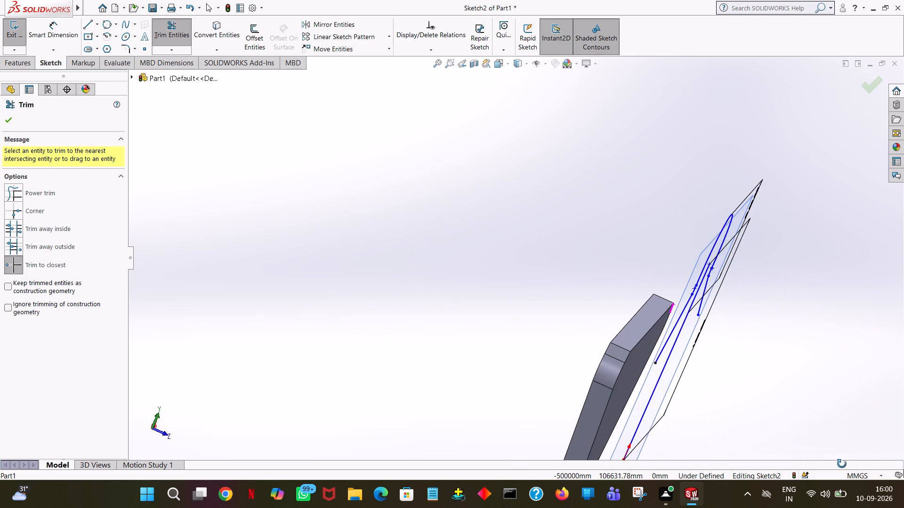
middle_drag(842, 464, 849, 465)
middle_click(849, 465)
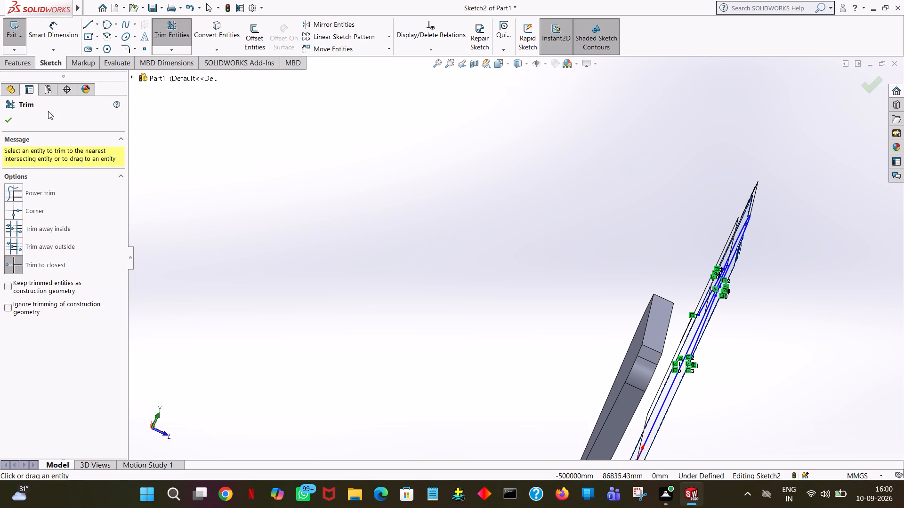
click(5, 122)
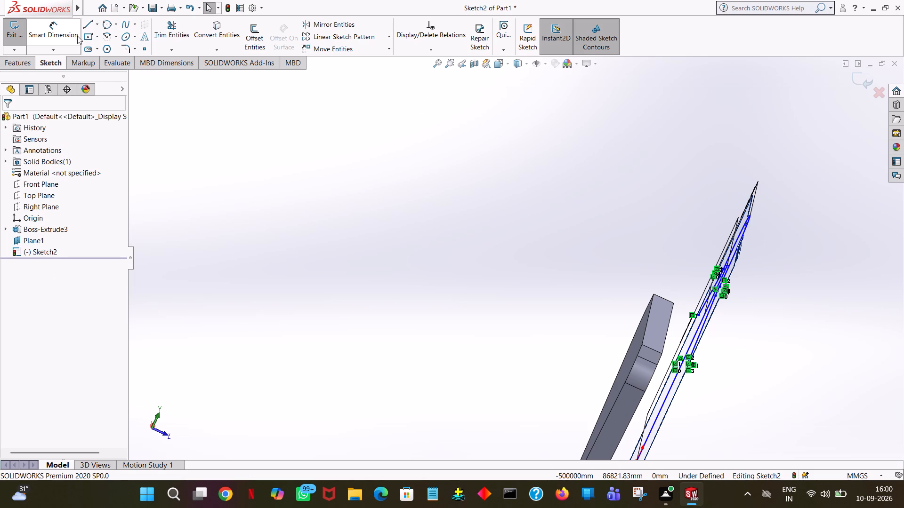
Close the profile with a horizontal line joining the lower ends of the two slanted lines.
middle_drag(476, 96, 510, 107)
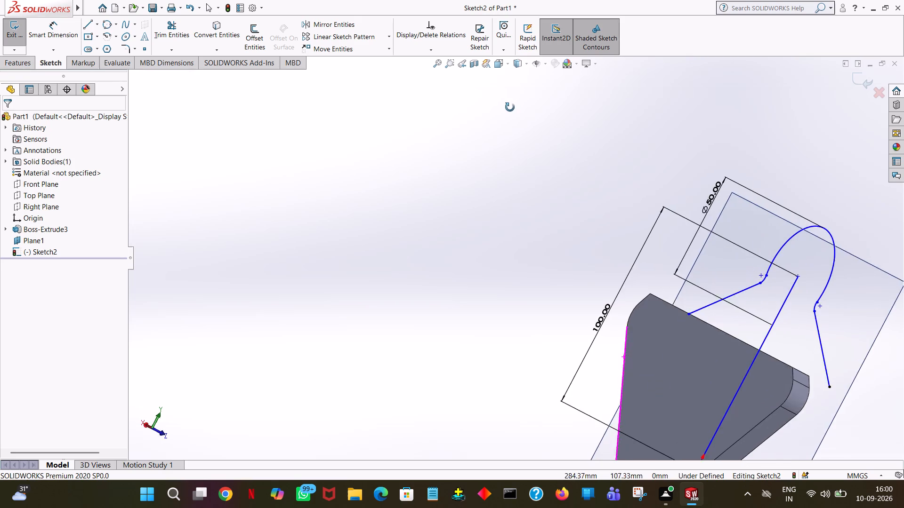
middle_drag(510, 107, 722, 294)
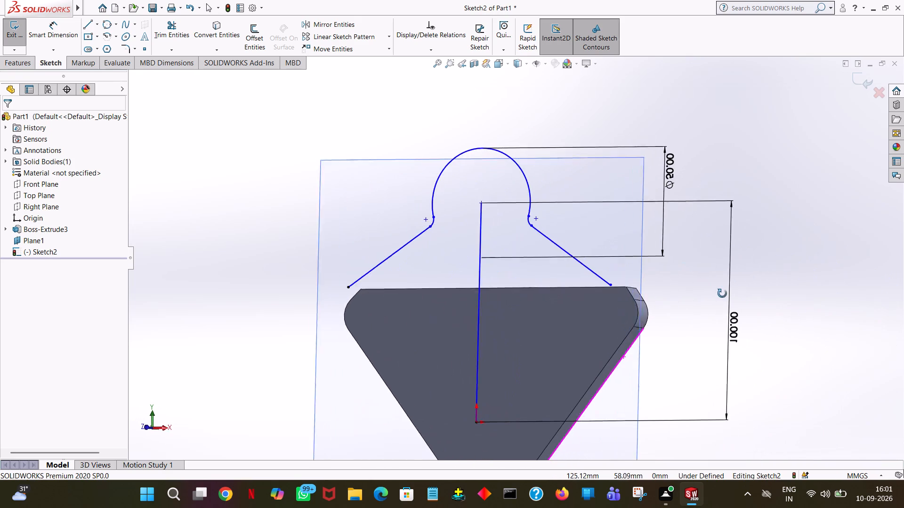
middle_drag(722, 294, 754, 301)
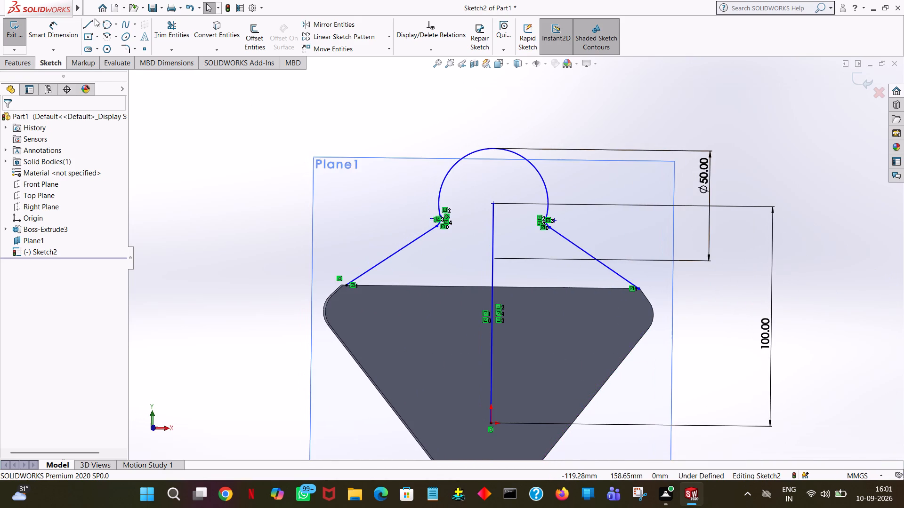
click(87, 24)
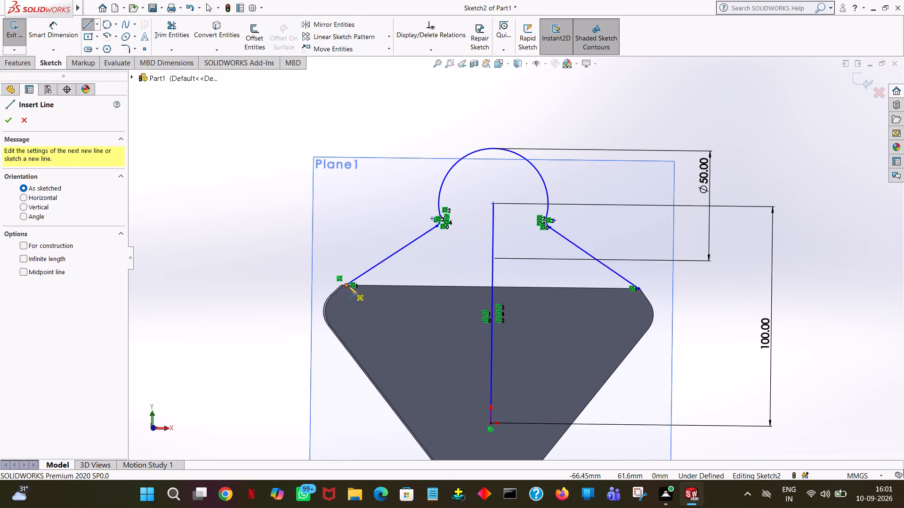
click(346, 286)
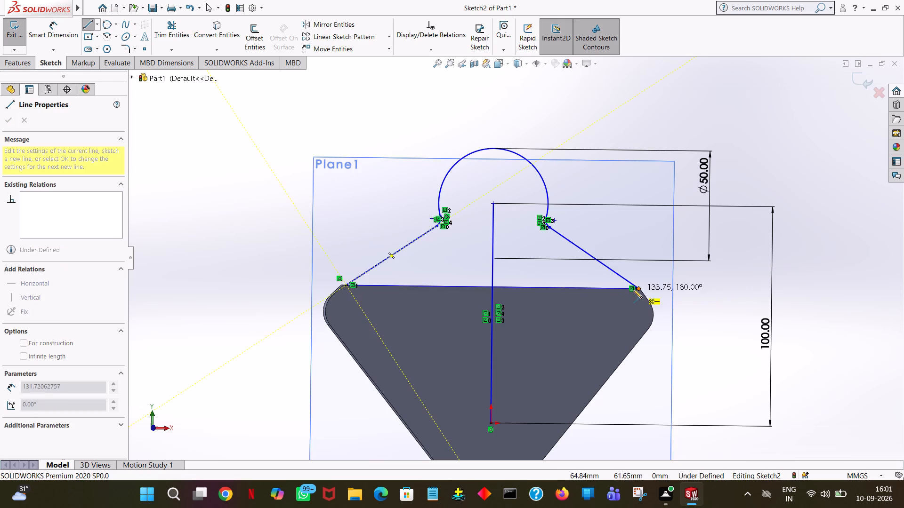
click(638, 289)
right_click(638, 289)
click(660, 295)
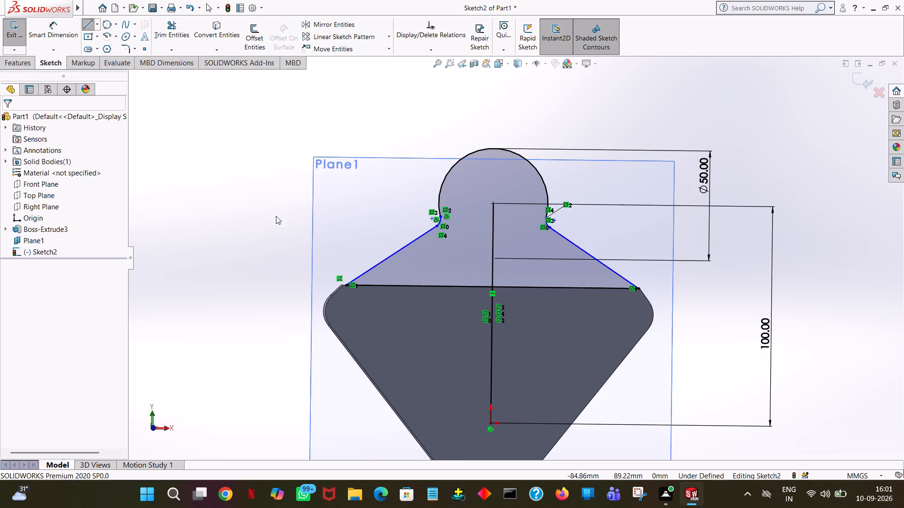
Extrude the closed profile region as a boss with the Mid Plane end condition, 25 mm deep, with Merge result on.
middle_drag(241, 204, 409, 230)
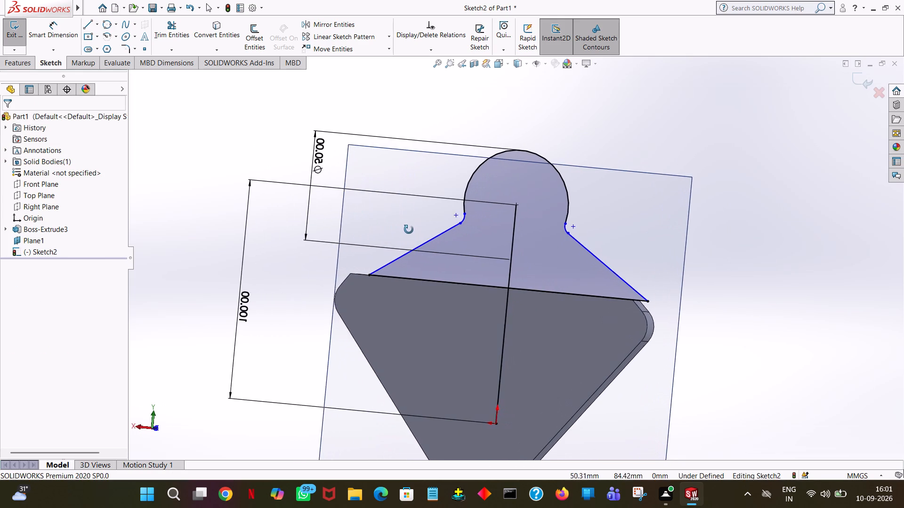
middle_drag(409, 230, 411, 230)
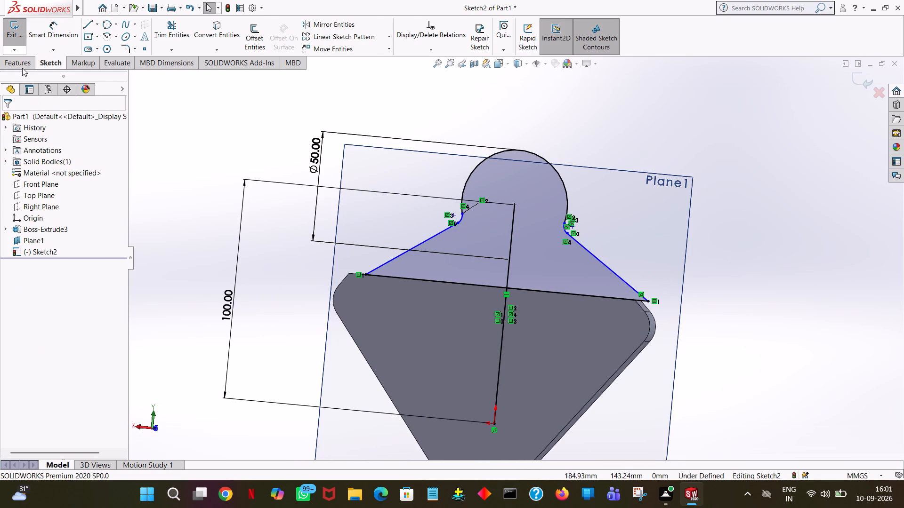
click(22, 68)
click(17, 36)
middle_drag(846, 237, 819, 239)
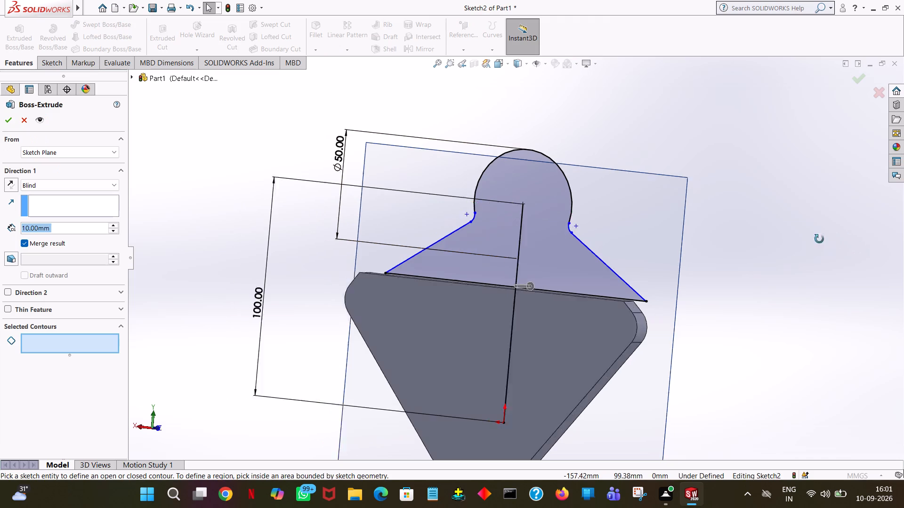
middle_drag(819, 239, 775, 225)
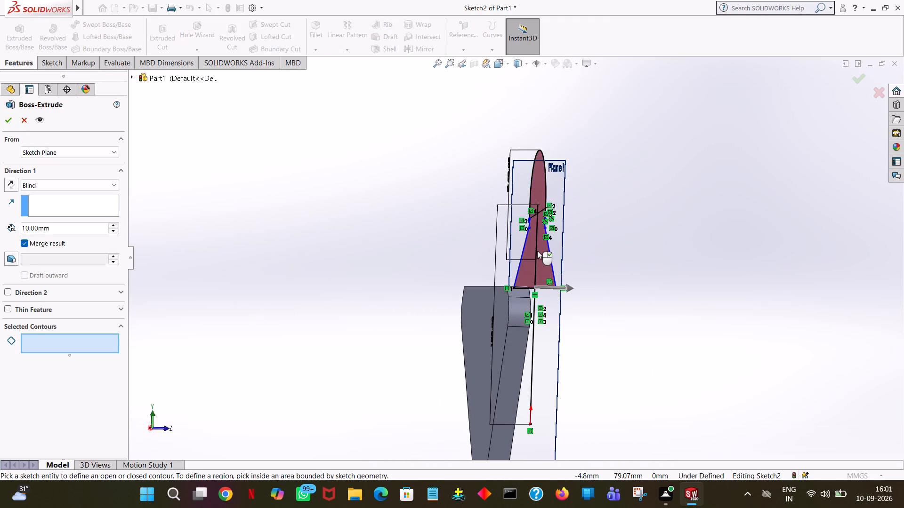
click(537, 251)
middle_drag(716, 177, 726, 182)
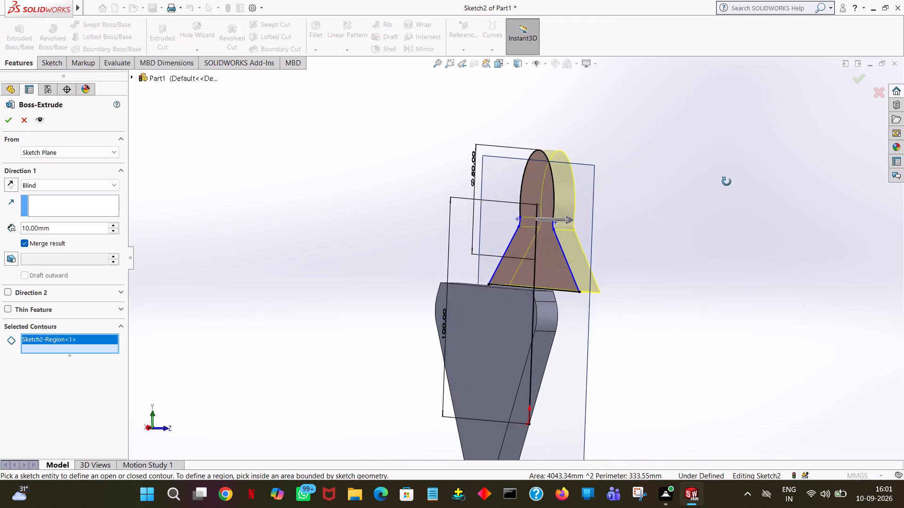
middle_drag(726, 182, 734, 189)
click(34, 179)
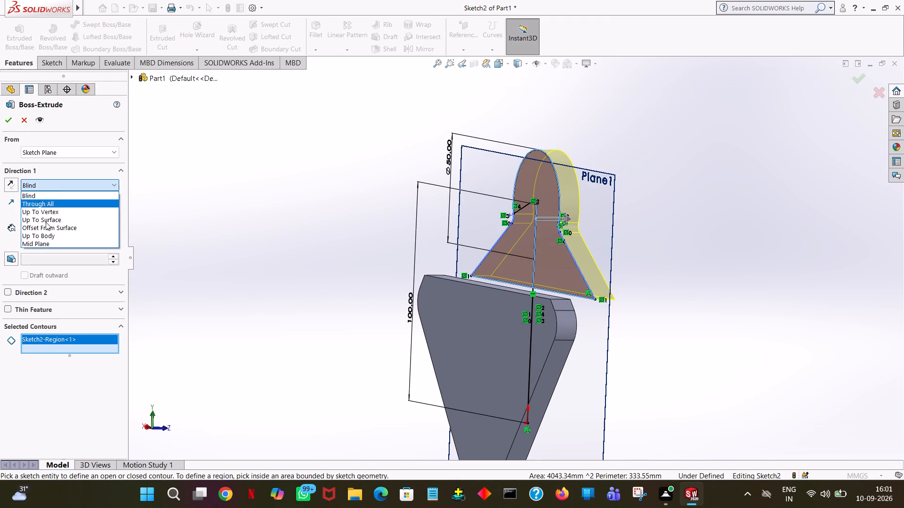
click(46, 244)
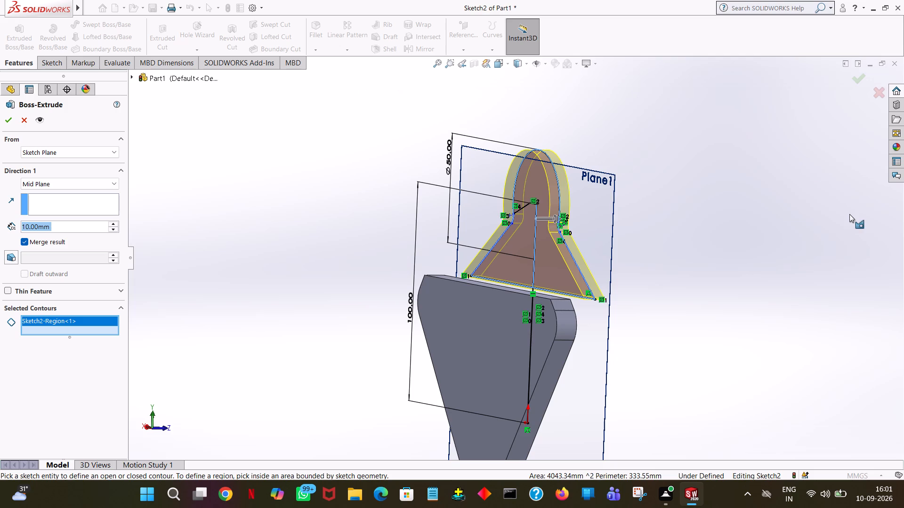
middle_drag(839, 214, 813, 214)
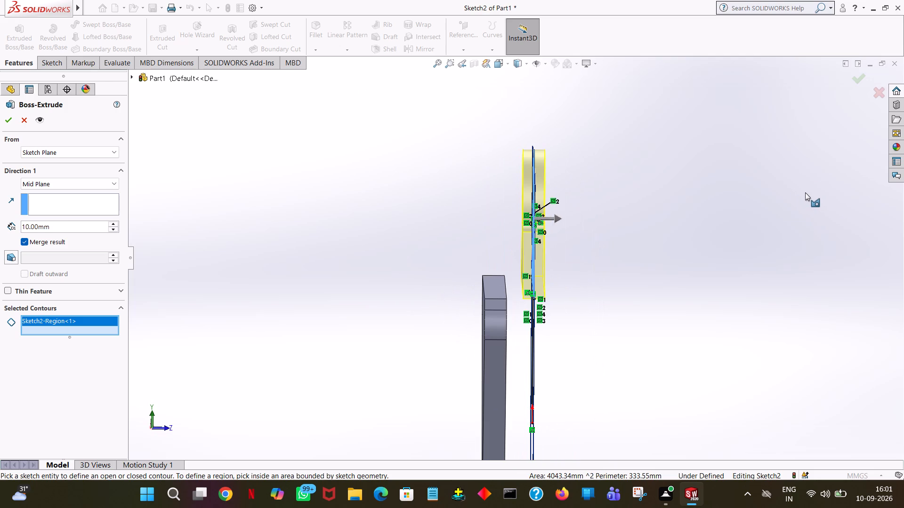
double_click(75, 229)
text(25)
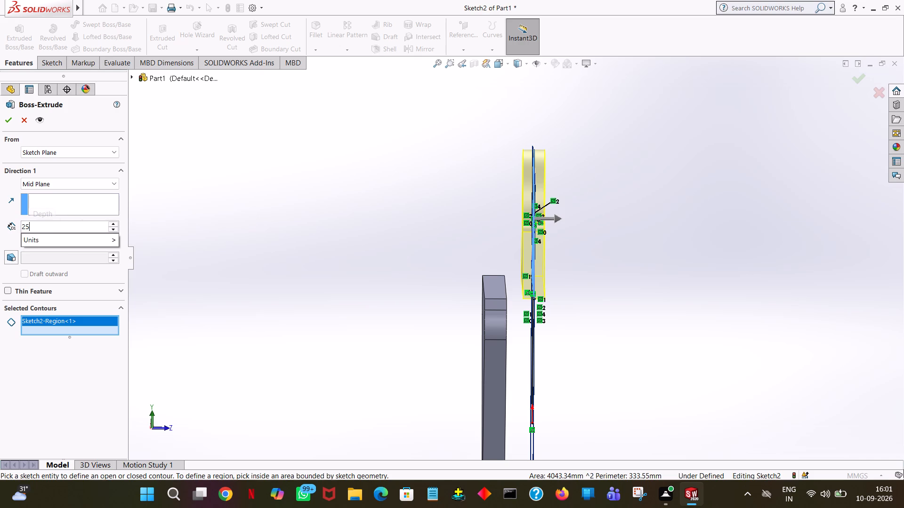
click(212, 209)
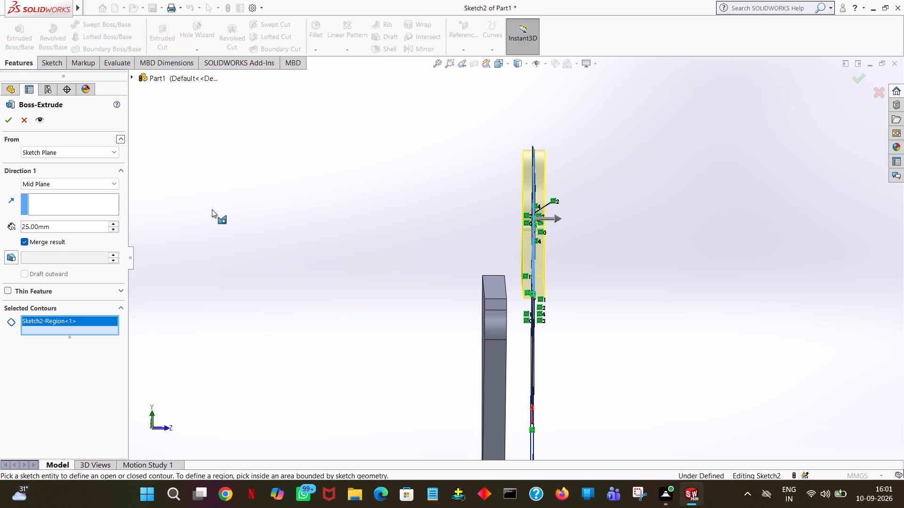
middle_click(364, 201)
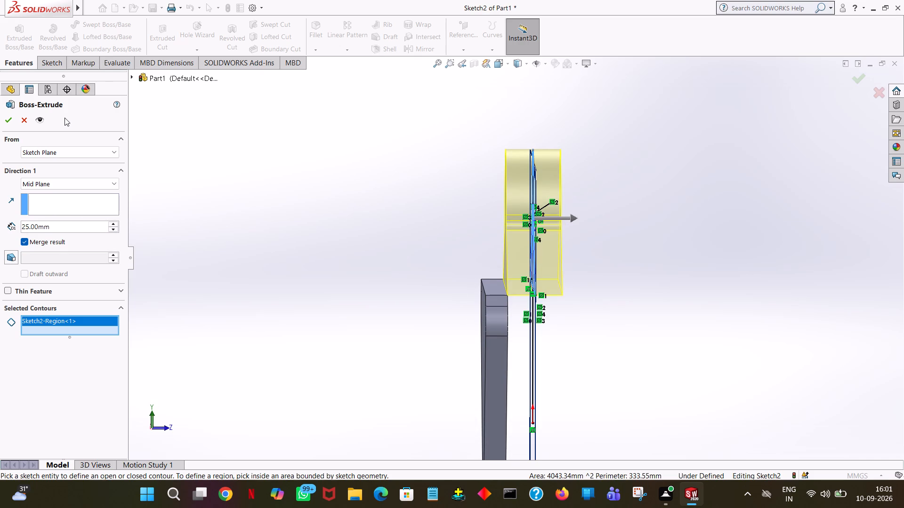
click(3, 121)
click(285, 131)
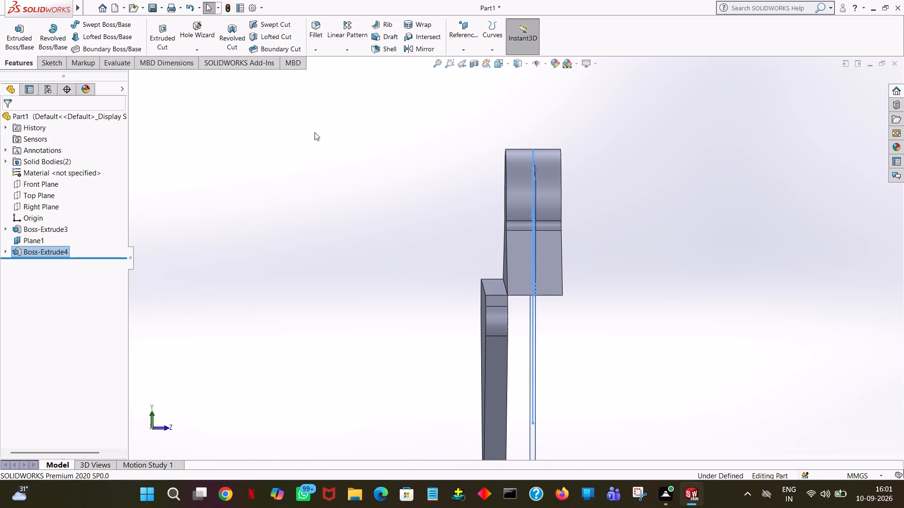
Try a 25 mm symmetric face fillet between the boss's flat front face and the plate's narrow top face.
middle_drag(333, 130, 438, 137)
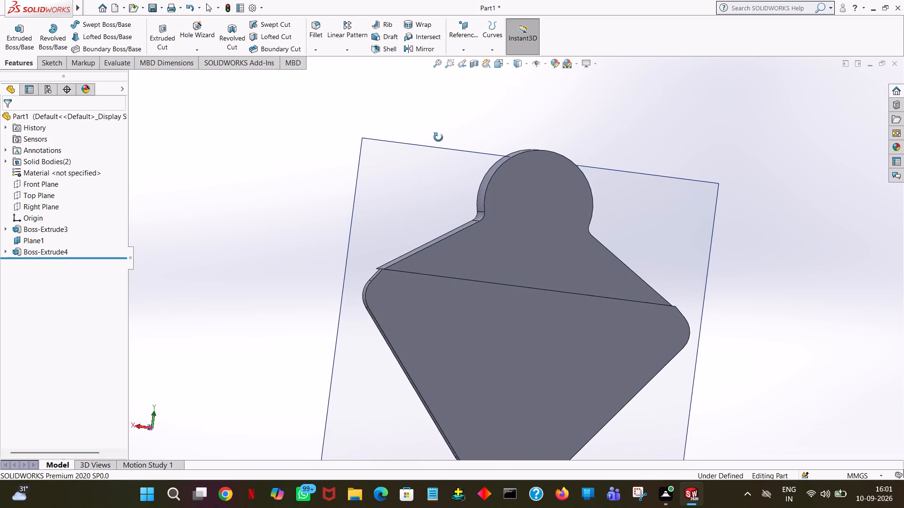
middle_drag(438, 137, 428, 130)
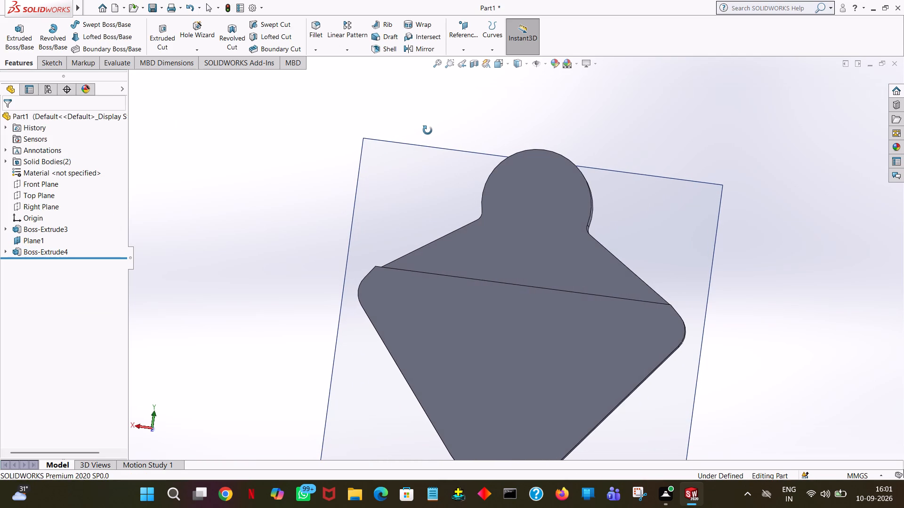
middle_drag(428, 130, 387, 127)
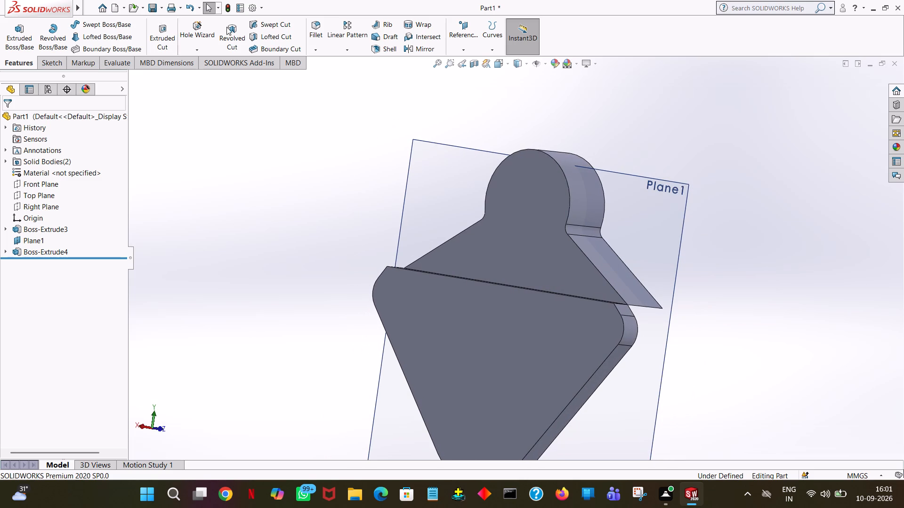
click(320, 30)
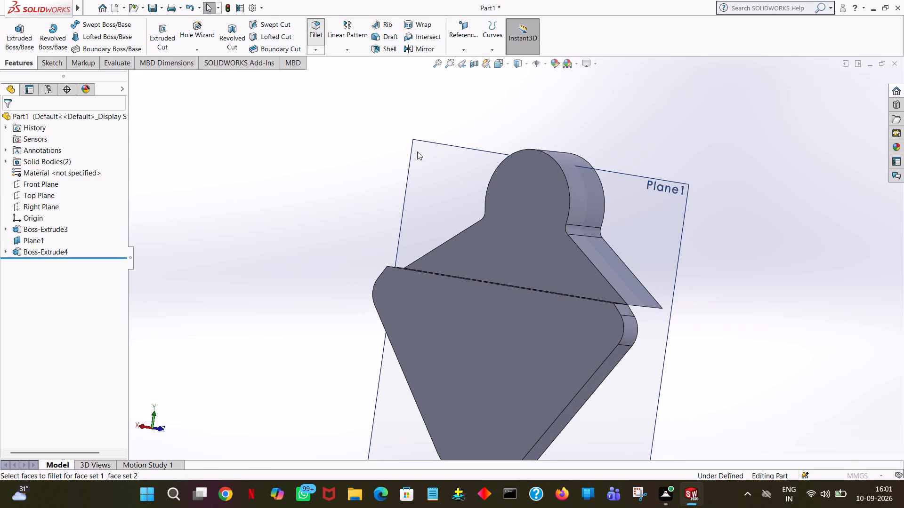
middle_drag(823, 198, 793, 200)
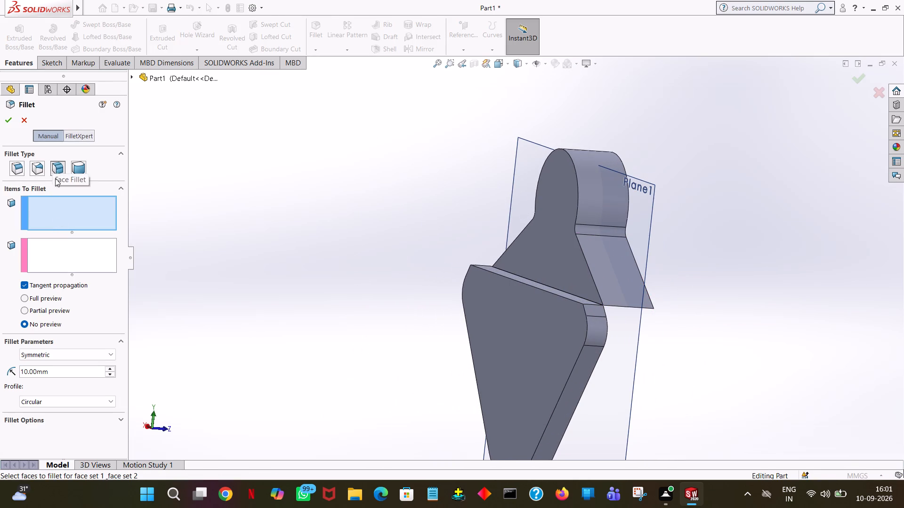
click(61, 223)
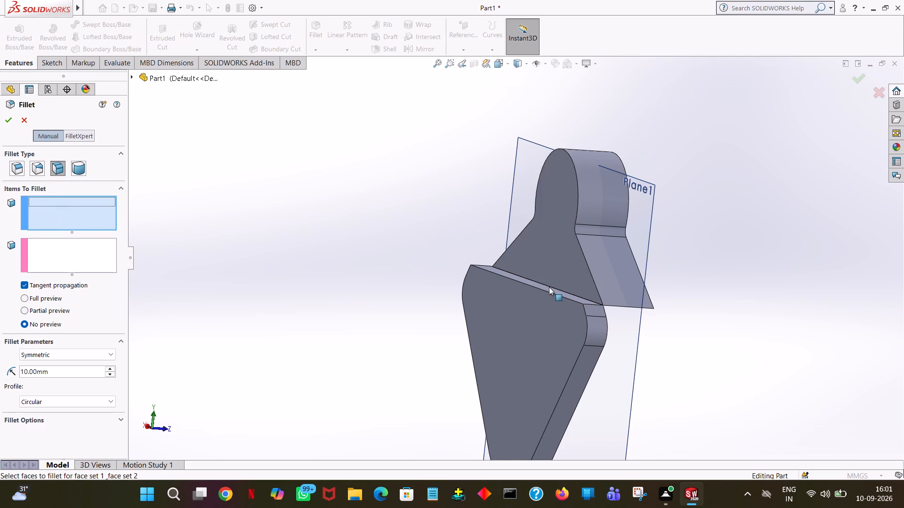
click(548, 263)
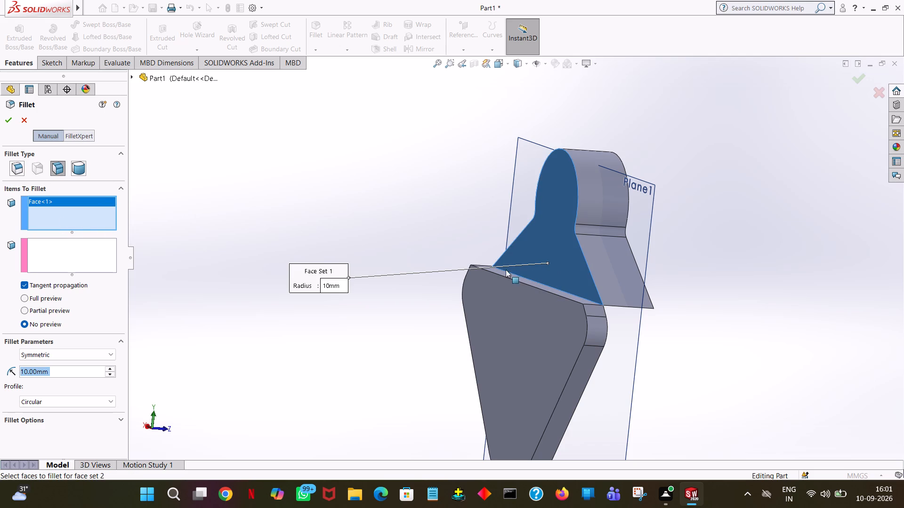
click(76, 264)
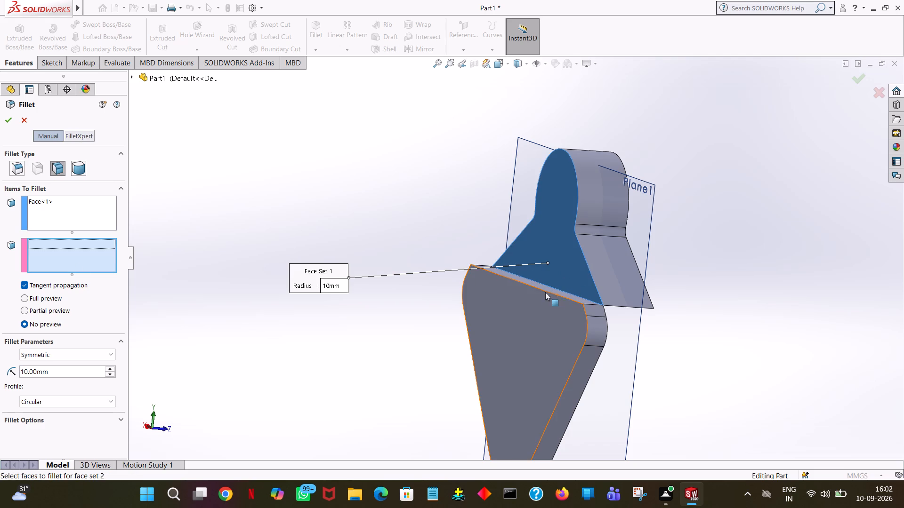
click(547, 288)
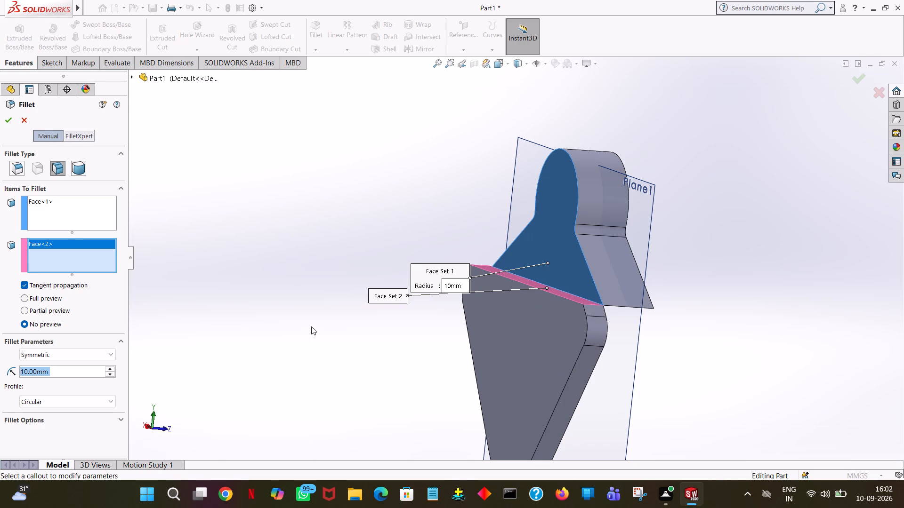
text(25)
click(306, 250)
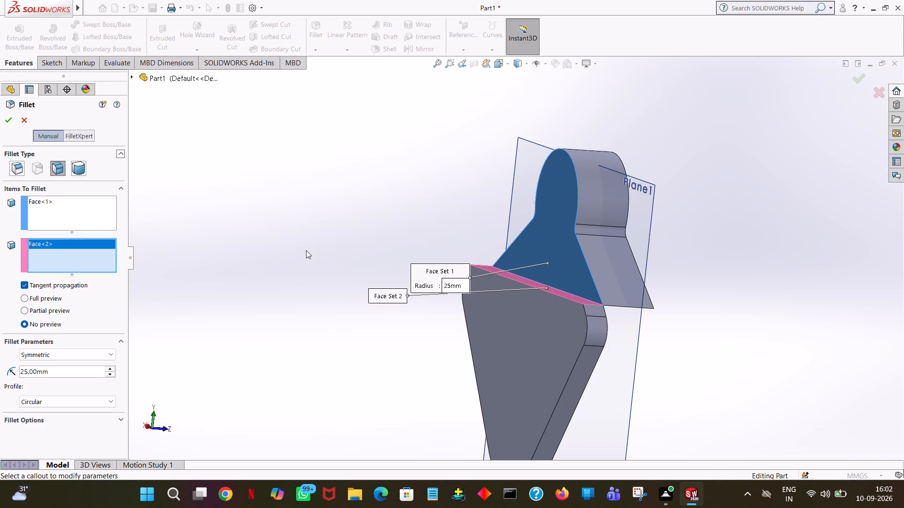
click(306, 250)
click(10, 116)
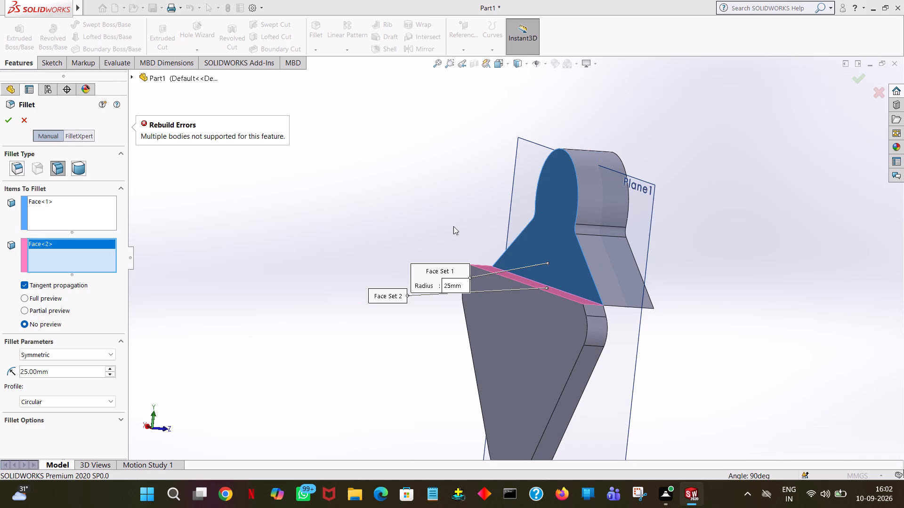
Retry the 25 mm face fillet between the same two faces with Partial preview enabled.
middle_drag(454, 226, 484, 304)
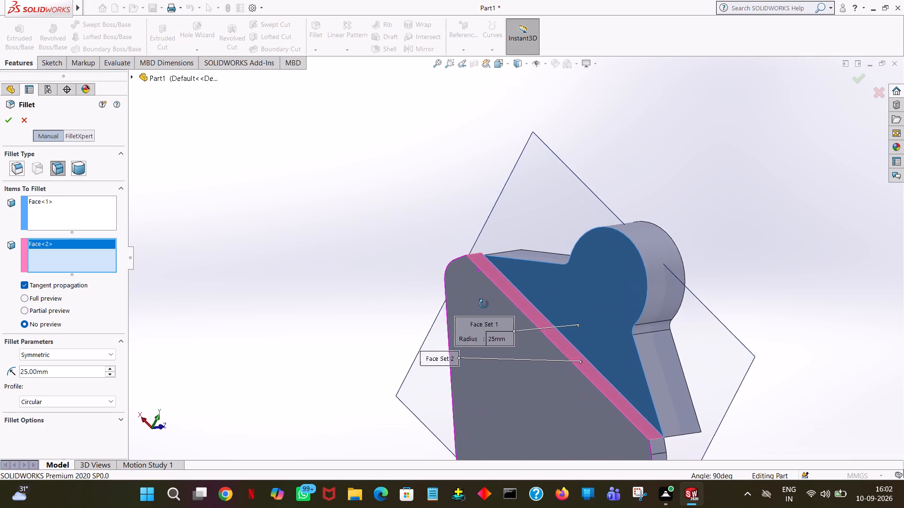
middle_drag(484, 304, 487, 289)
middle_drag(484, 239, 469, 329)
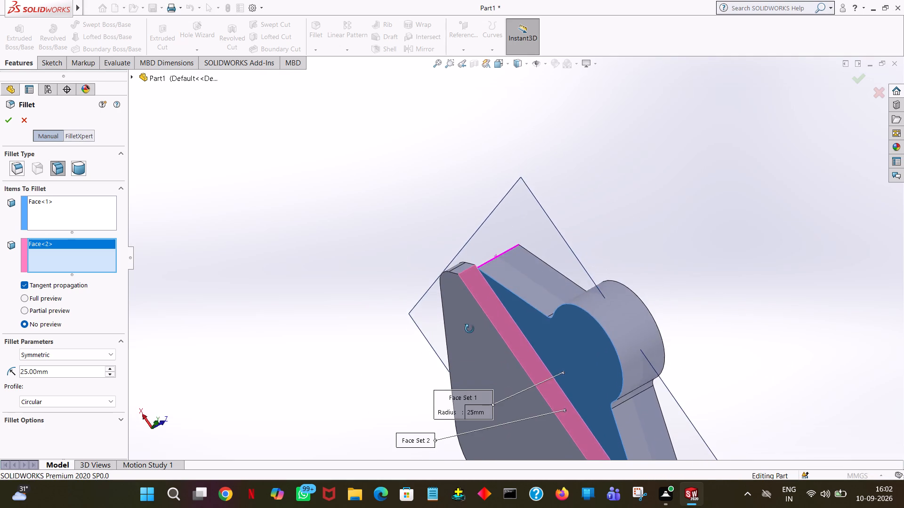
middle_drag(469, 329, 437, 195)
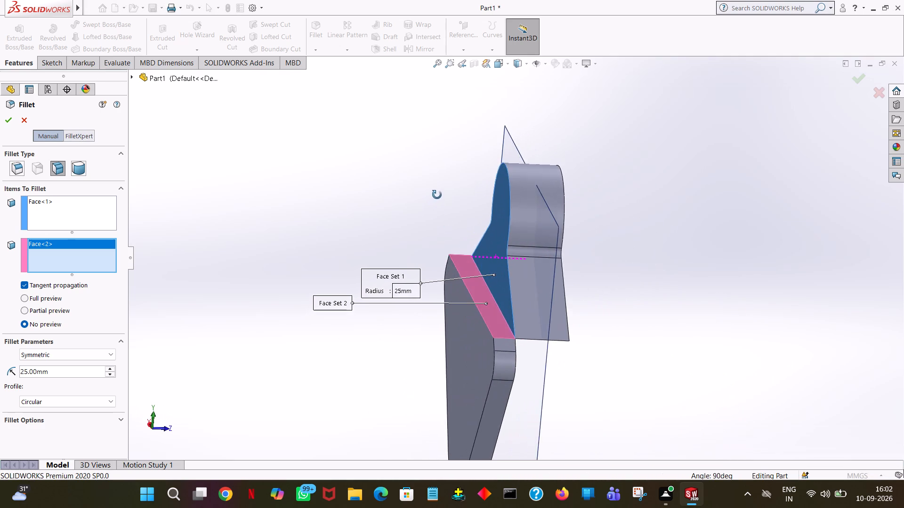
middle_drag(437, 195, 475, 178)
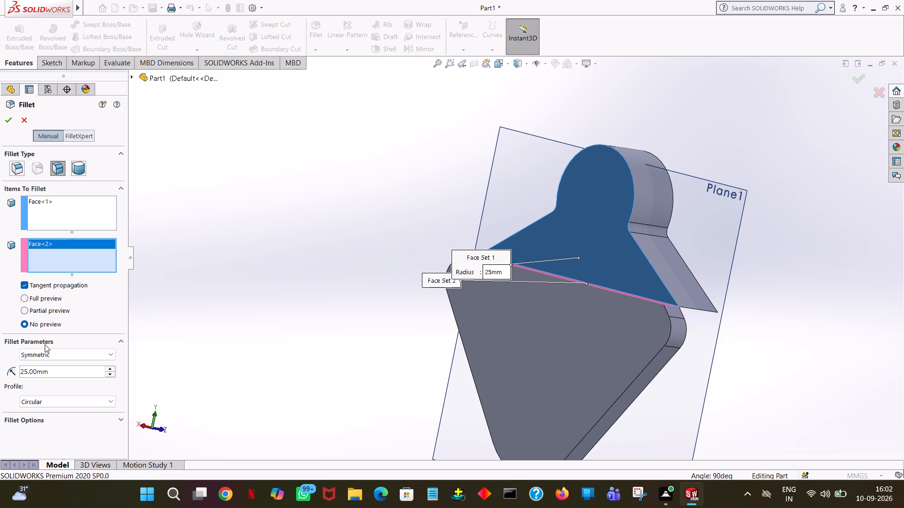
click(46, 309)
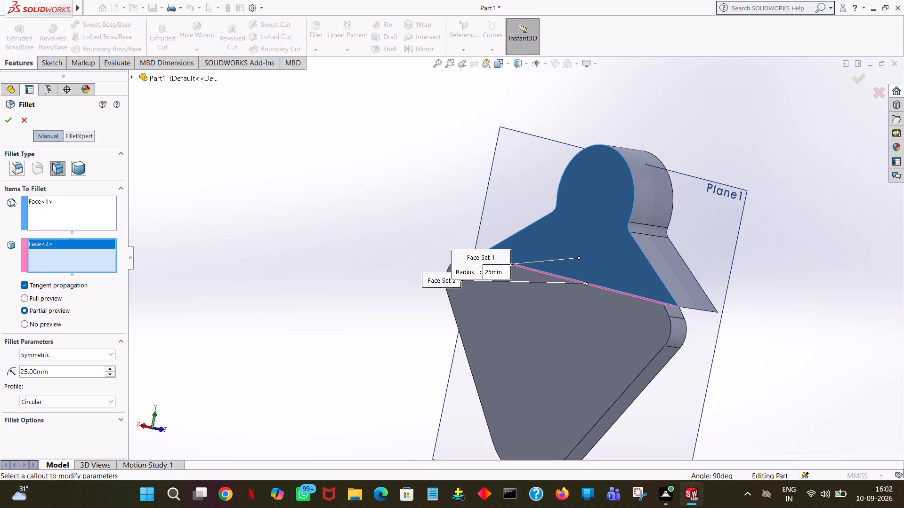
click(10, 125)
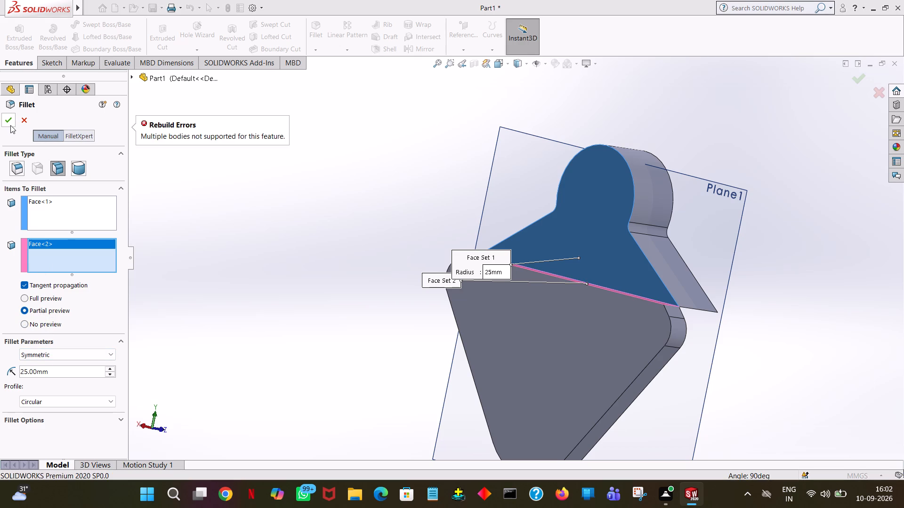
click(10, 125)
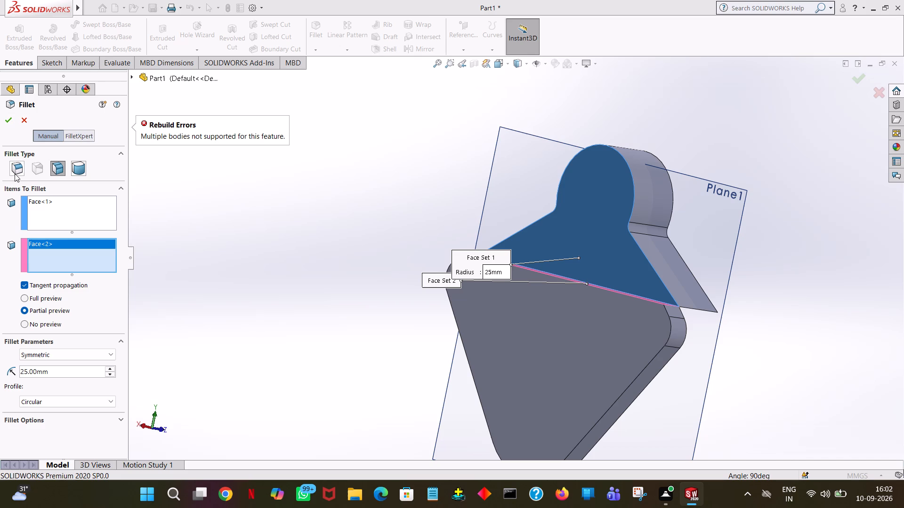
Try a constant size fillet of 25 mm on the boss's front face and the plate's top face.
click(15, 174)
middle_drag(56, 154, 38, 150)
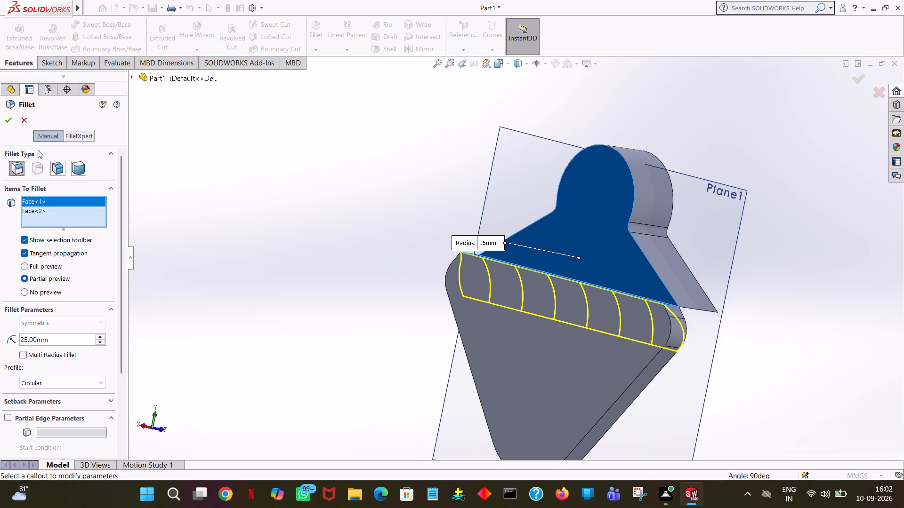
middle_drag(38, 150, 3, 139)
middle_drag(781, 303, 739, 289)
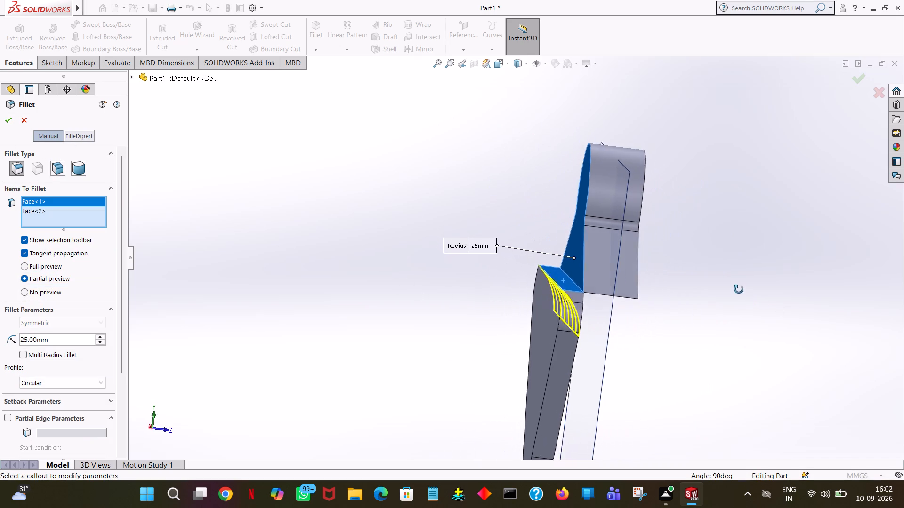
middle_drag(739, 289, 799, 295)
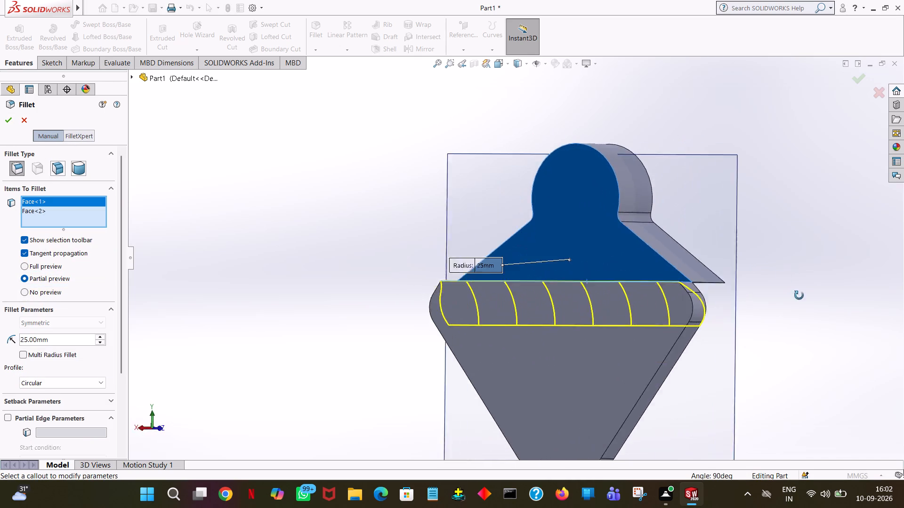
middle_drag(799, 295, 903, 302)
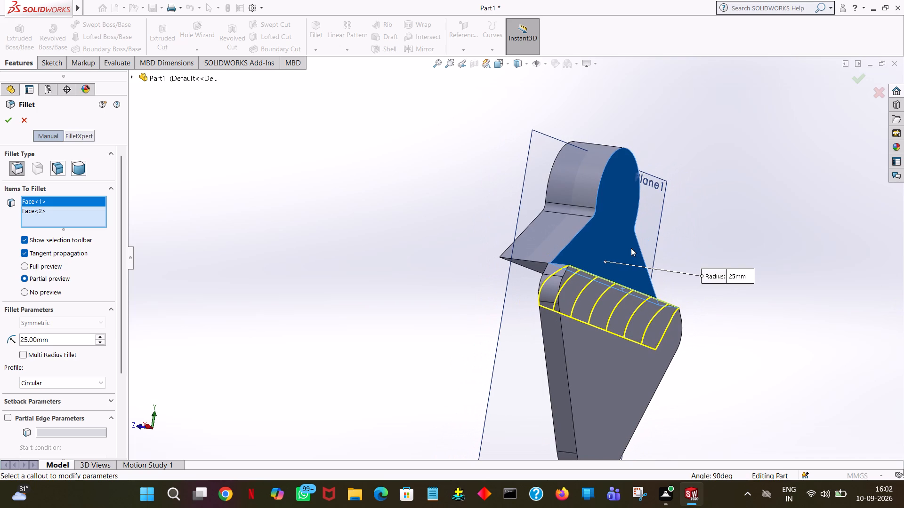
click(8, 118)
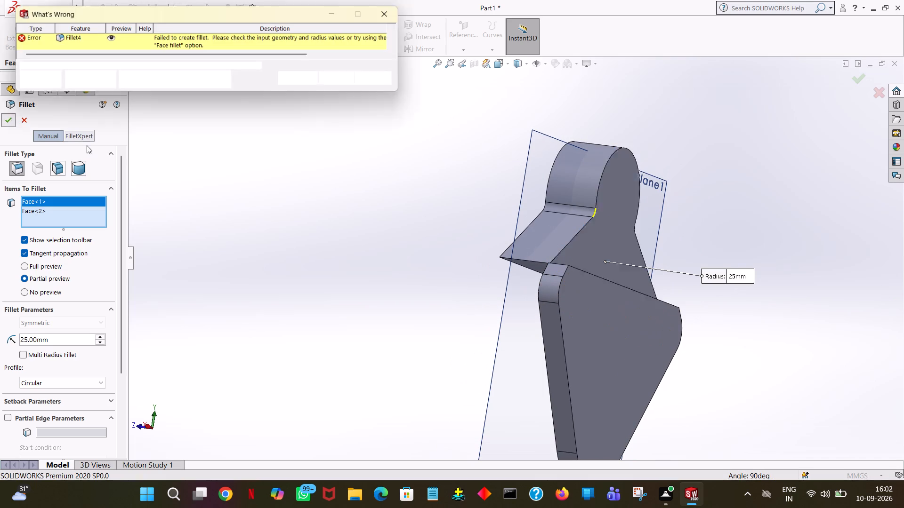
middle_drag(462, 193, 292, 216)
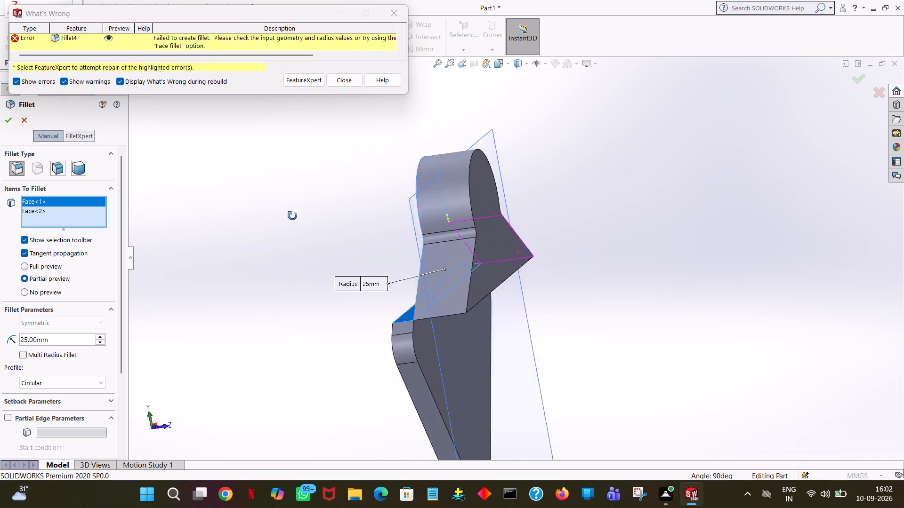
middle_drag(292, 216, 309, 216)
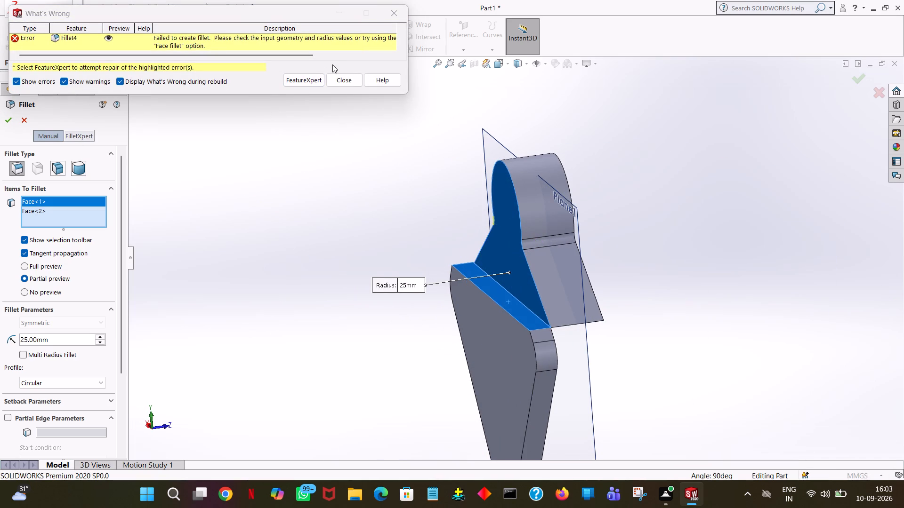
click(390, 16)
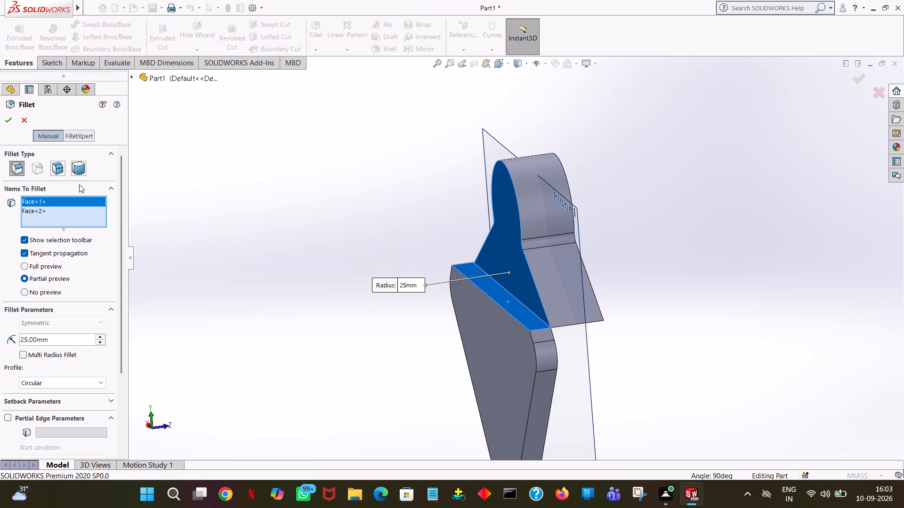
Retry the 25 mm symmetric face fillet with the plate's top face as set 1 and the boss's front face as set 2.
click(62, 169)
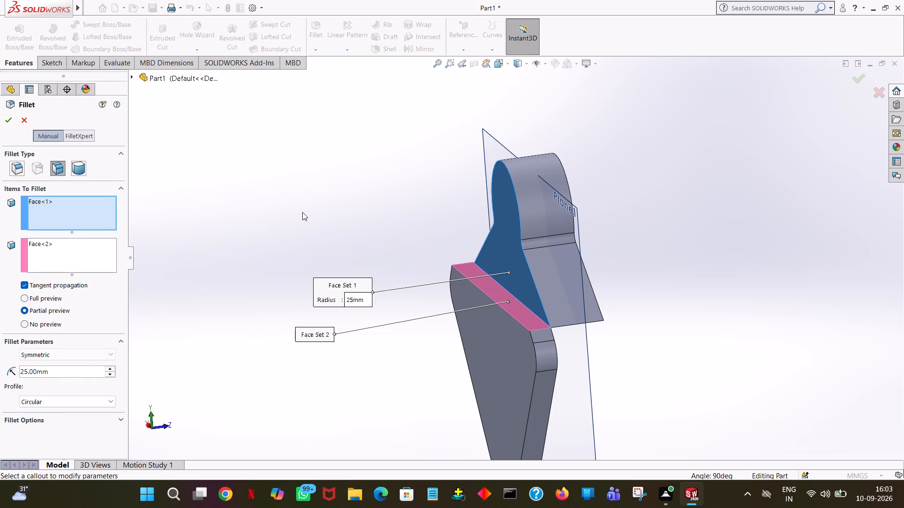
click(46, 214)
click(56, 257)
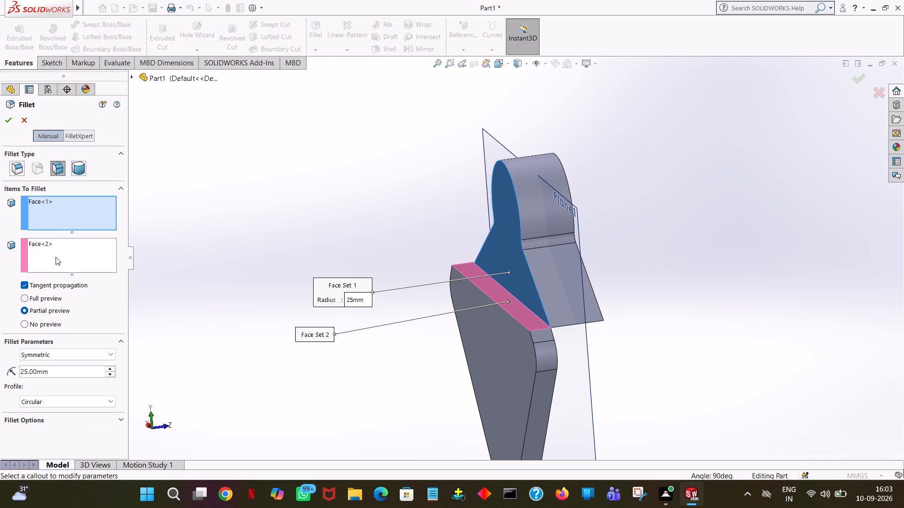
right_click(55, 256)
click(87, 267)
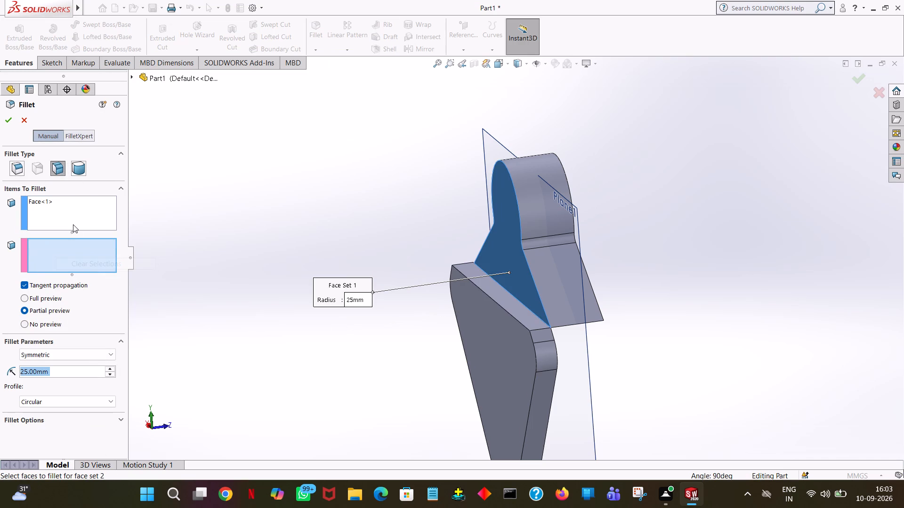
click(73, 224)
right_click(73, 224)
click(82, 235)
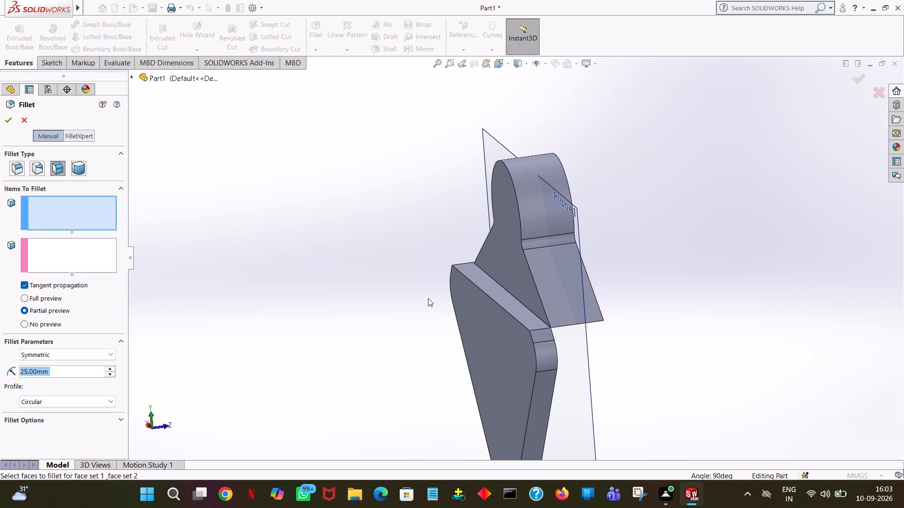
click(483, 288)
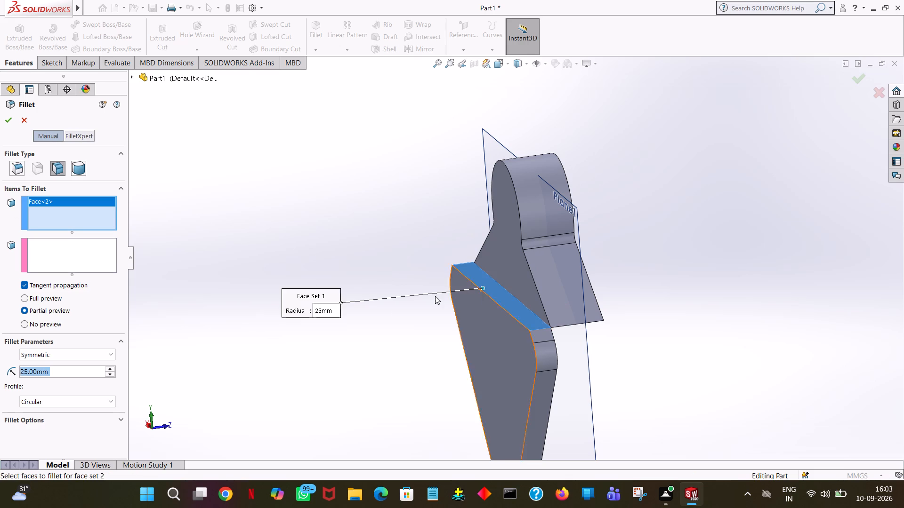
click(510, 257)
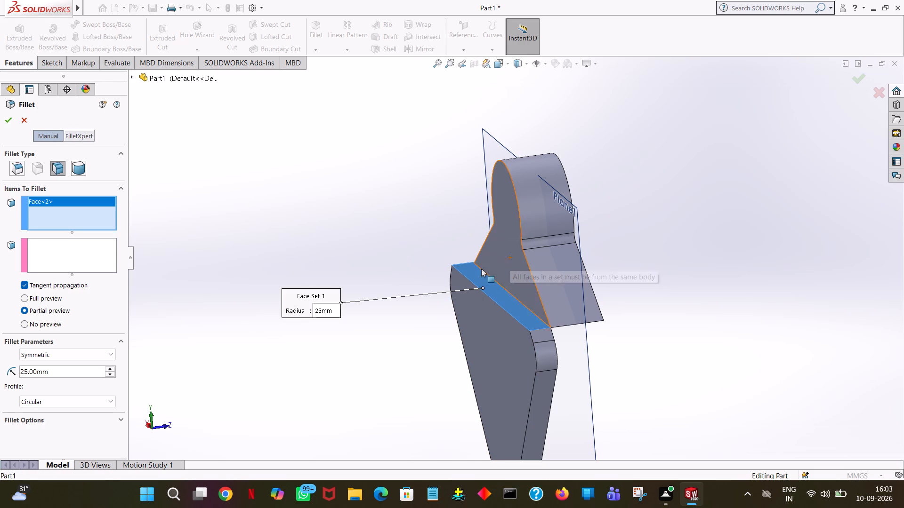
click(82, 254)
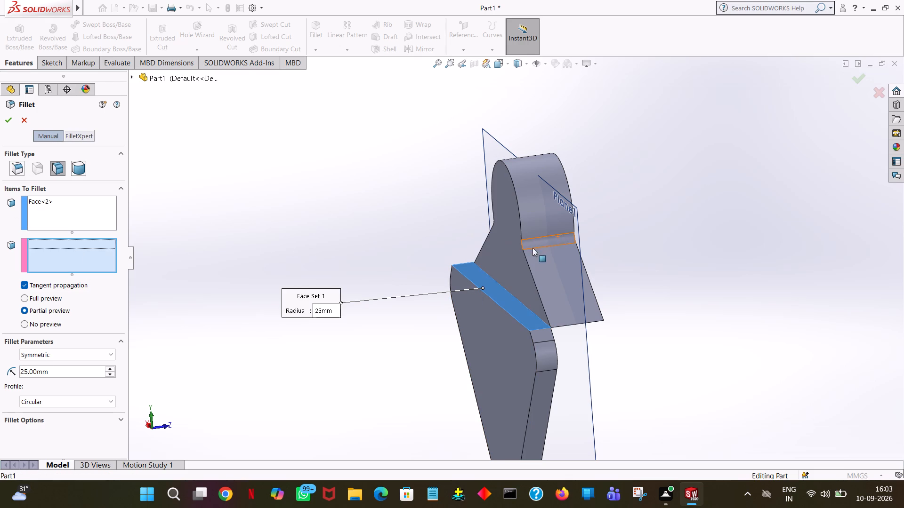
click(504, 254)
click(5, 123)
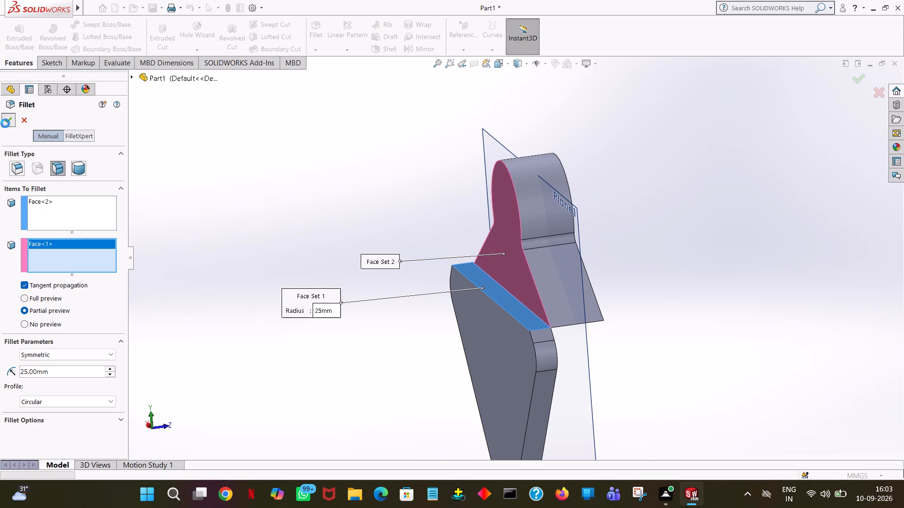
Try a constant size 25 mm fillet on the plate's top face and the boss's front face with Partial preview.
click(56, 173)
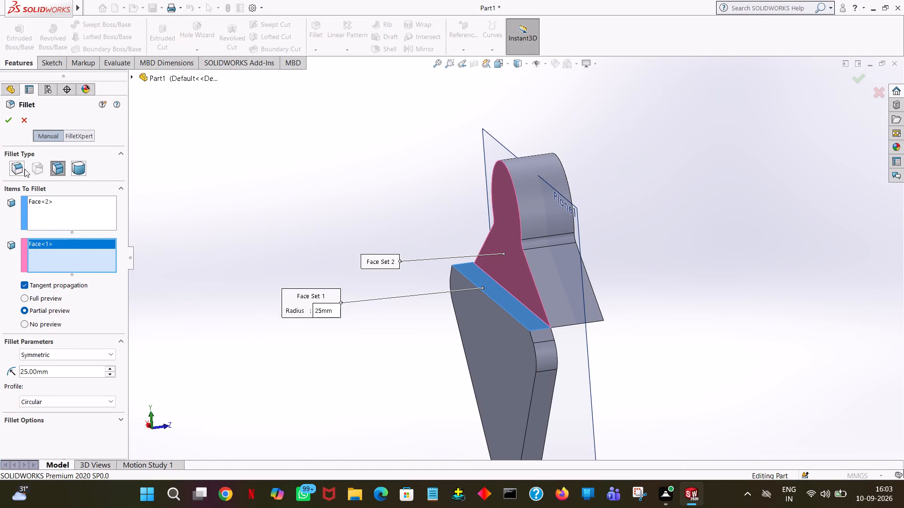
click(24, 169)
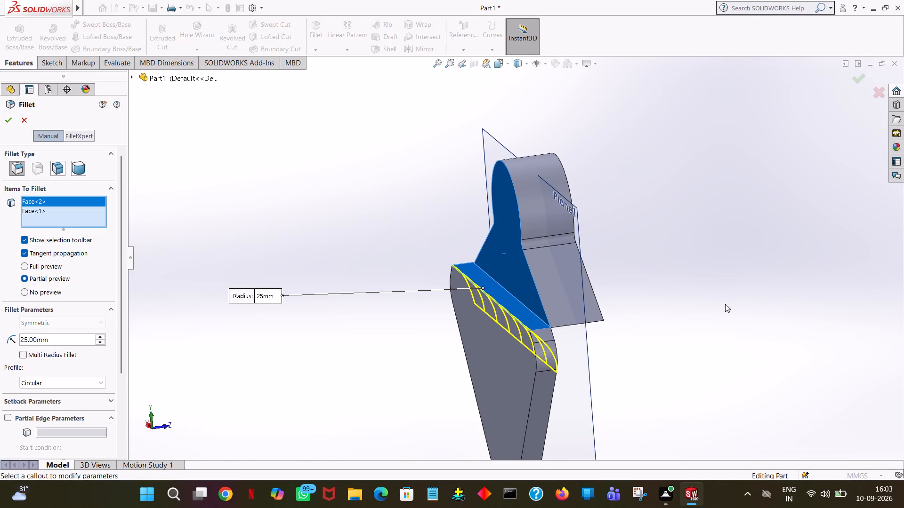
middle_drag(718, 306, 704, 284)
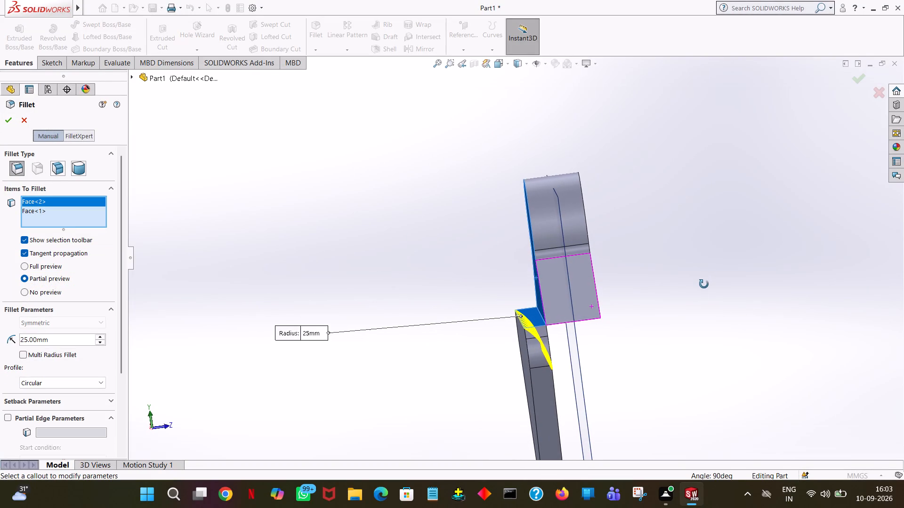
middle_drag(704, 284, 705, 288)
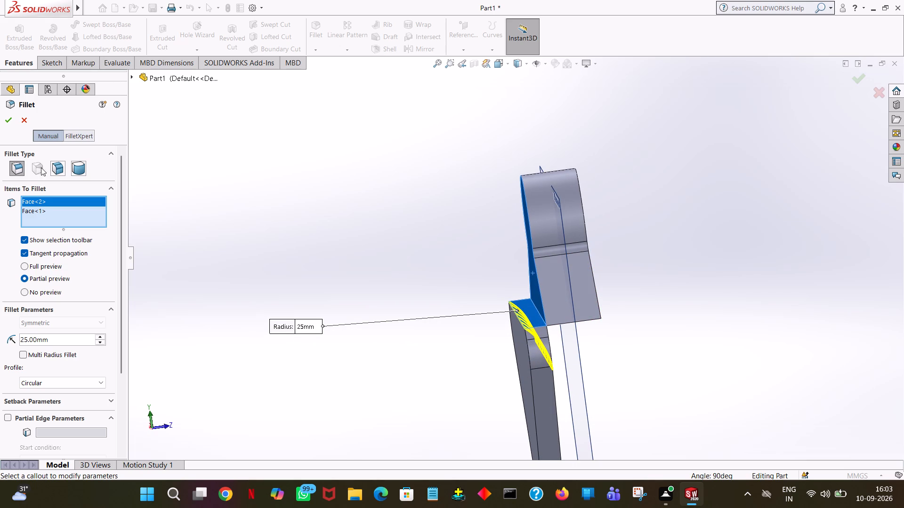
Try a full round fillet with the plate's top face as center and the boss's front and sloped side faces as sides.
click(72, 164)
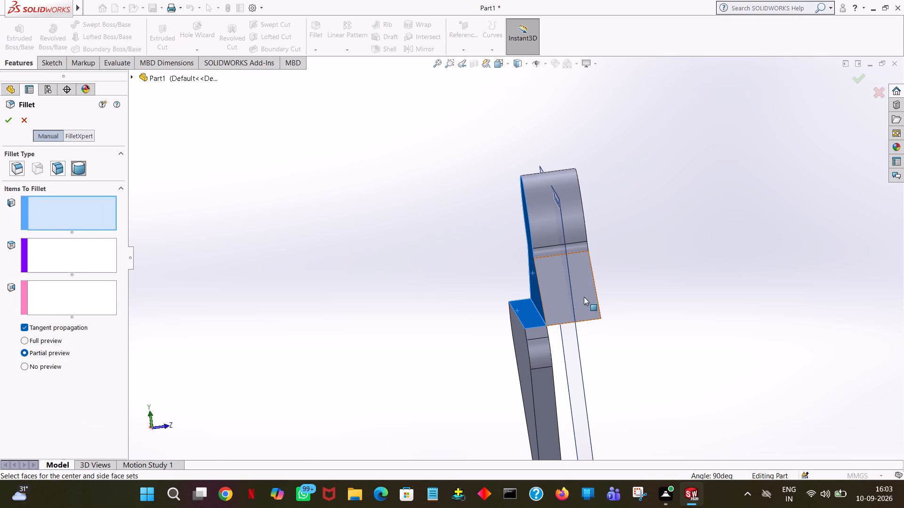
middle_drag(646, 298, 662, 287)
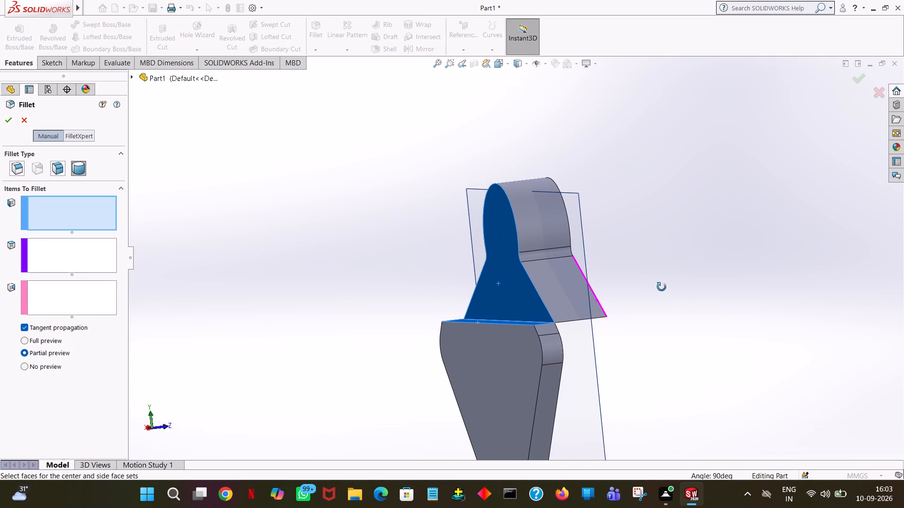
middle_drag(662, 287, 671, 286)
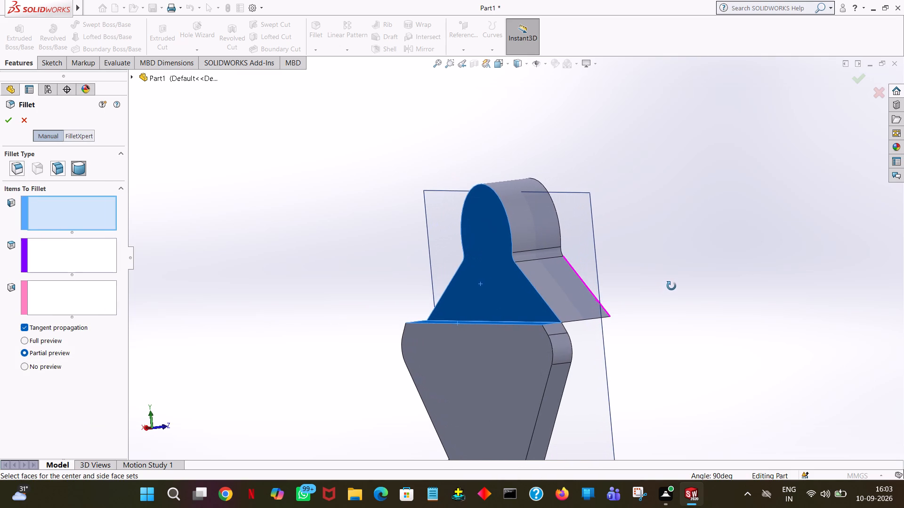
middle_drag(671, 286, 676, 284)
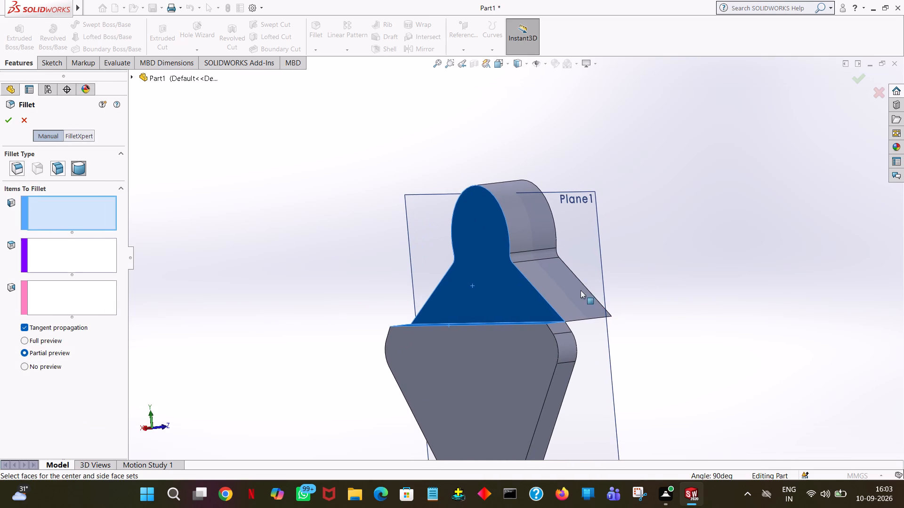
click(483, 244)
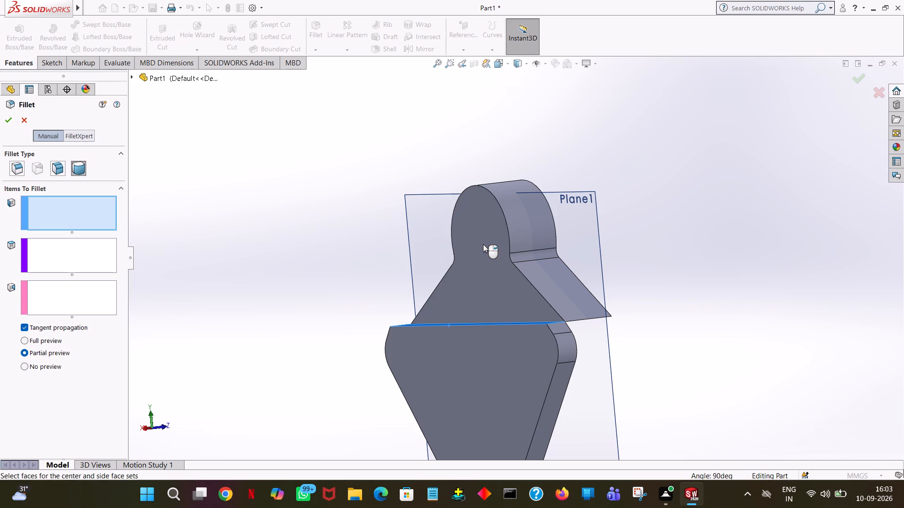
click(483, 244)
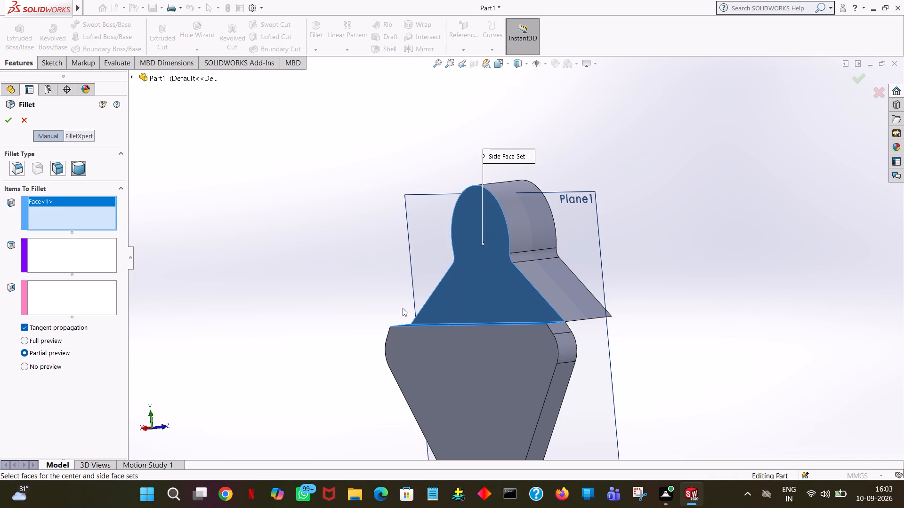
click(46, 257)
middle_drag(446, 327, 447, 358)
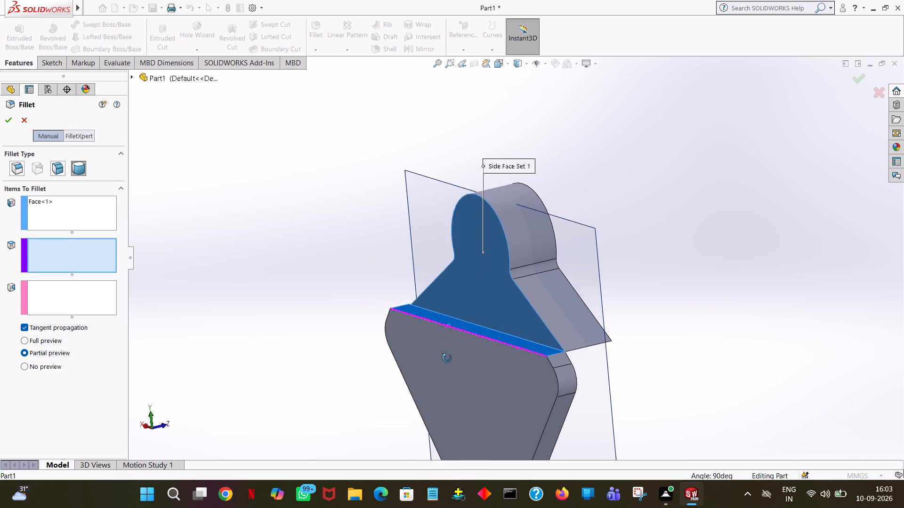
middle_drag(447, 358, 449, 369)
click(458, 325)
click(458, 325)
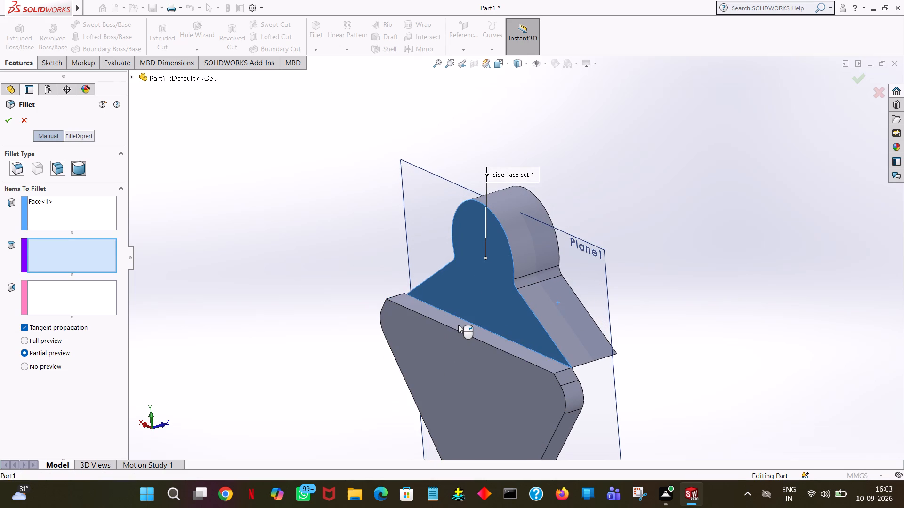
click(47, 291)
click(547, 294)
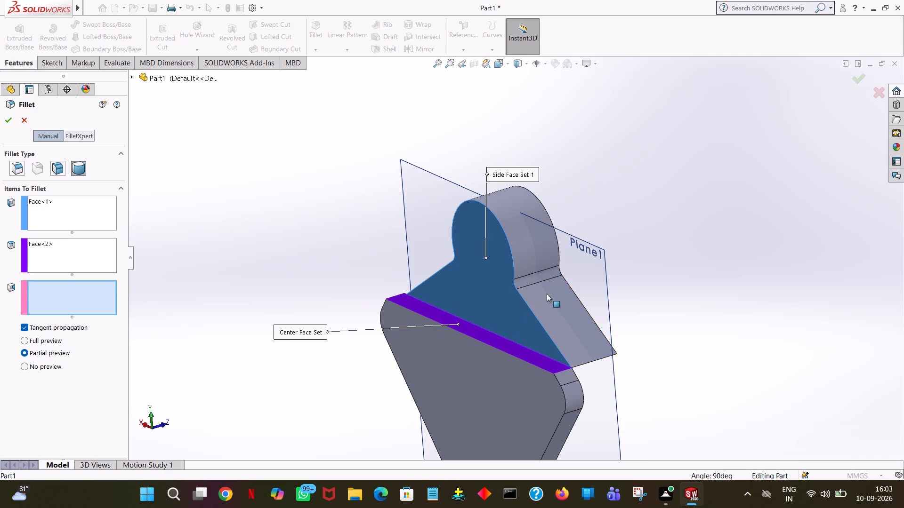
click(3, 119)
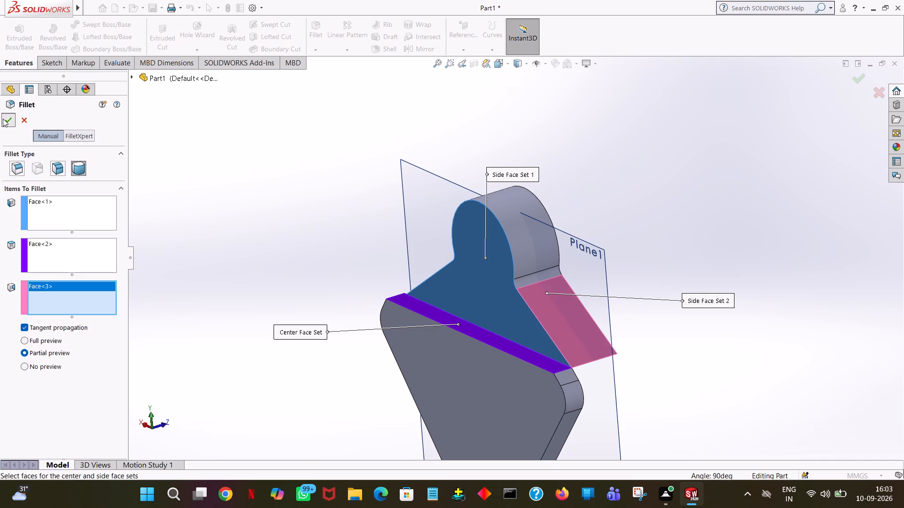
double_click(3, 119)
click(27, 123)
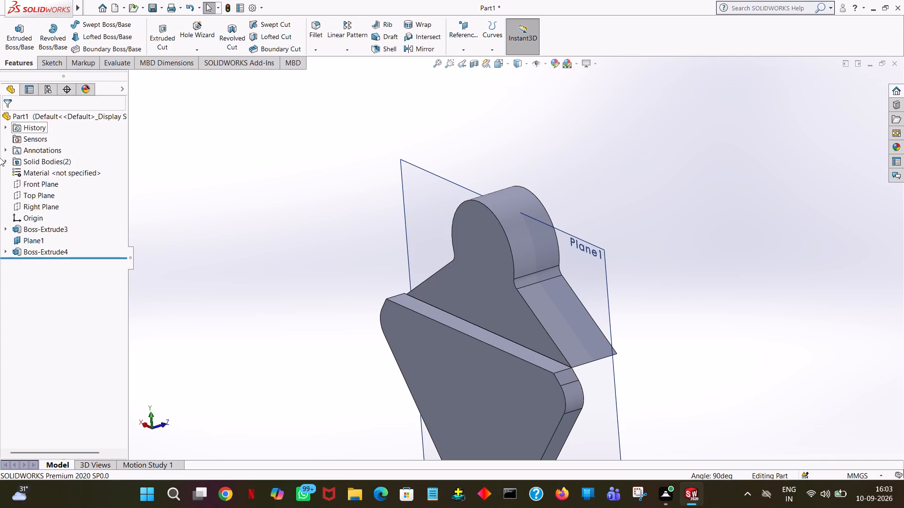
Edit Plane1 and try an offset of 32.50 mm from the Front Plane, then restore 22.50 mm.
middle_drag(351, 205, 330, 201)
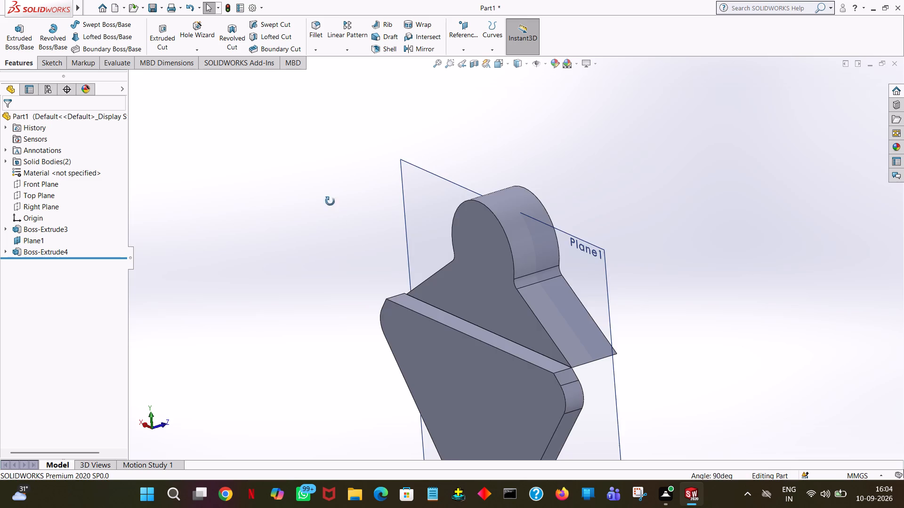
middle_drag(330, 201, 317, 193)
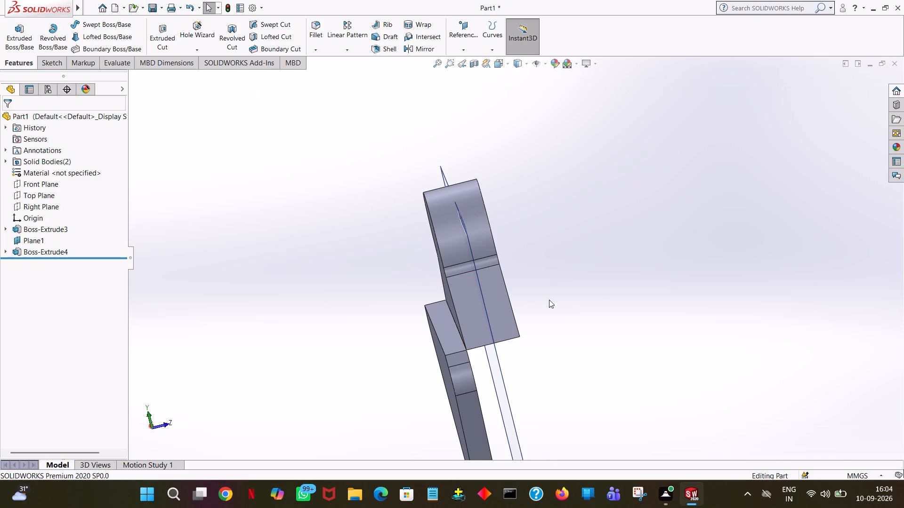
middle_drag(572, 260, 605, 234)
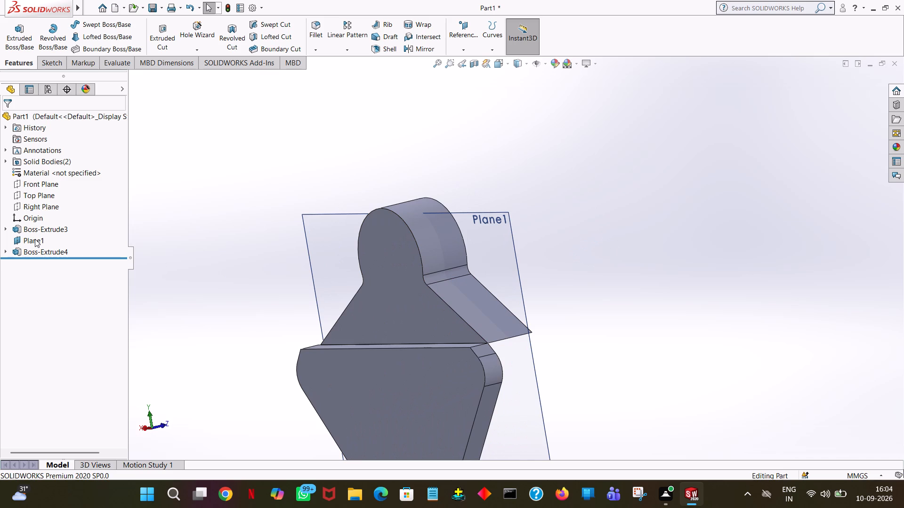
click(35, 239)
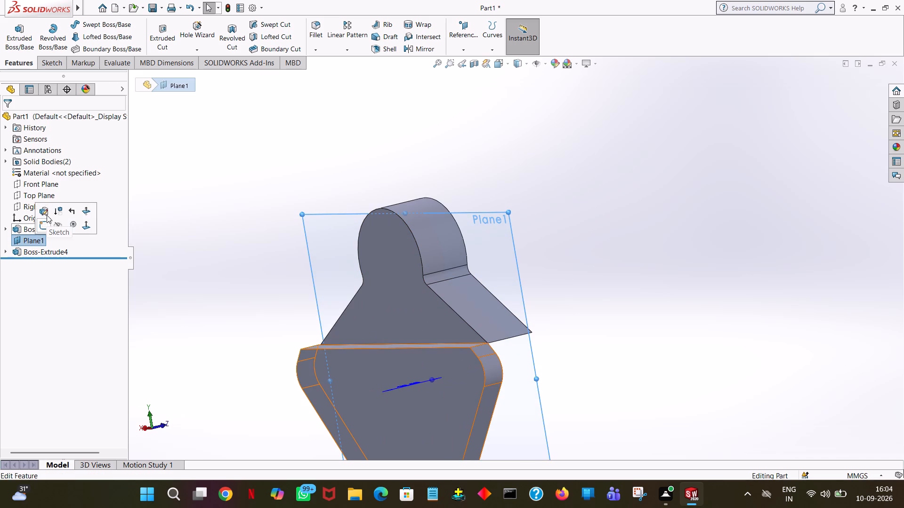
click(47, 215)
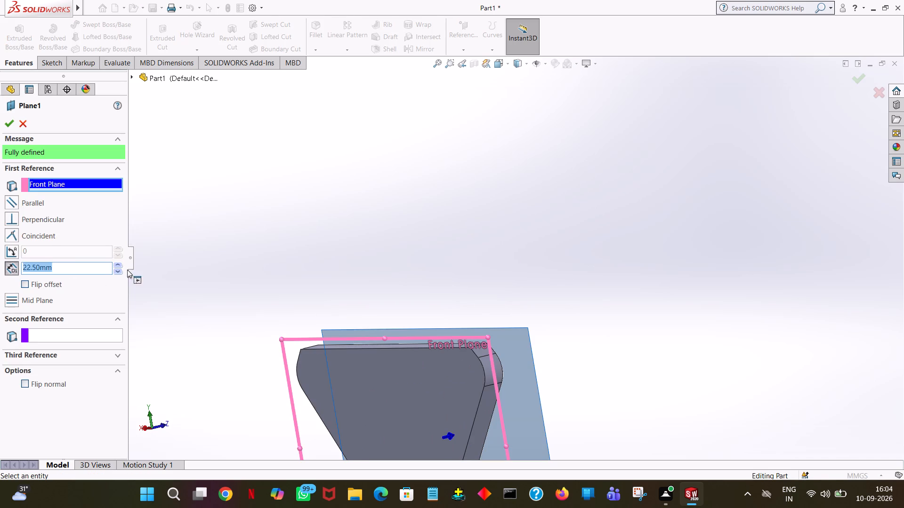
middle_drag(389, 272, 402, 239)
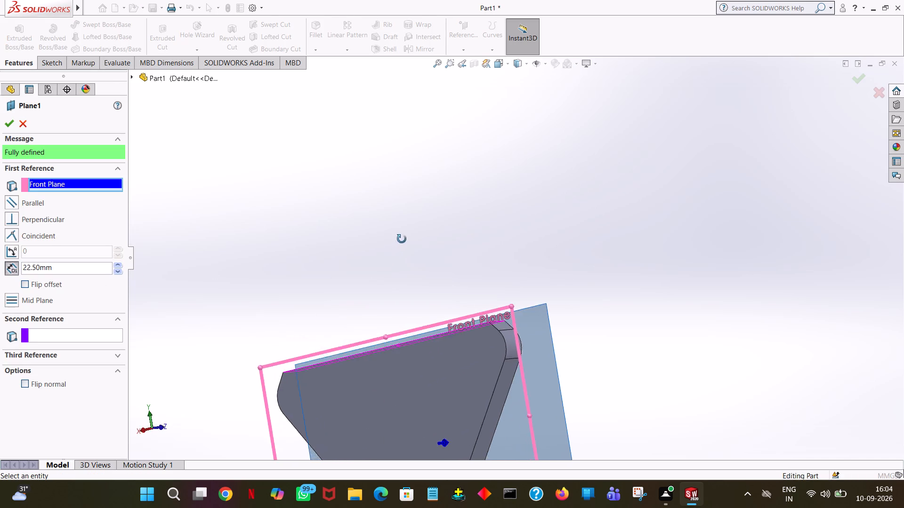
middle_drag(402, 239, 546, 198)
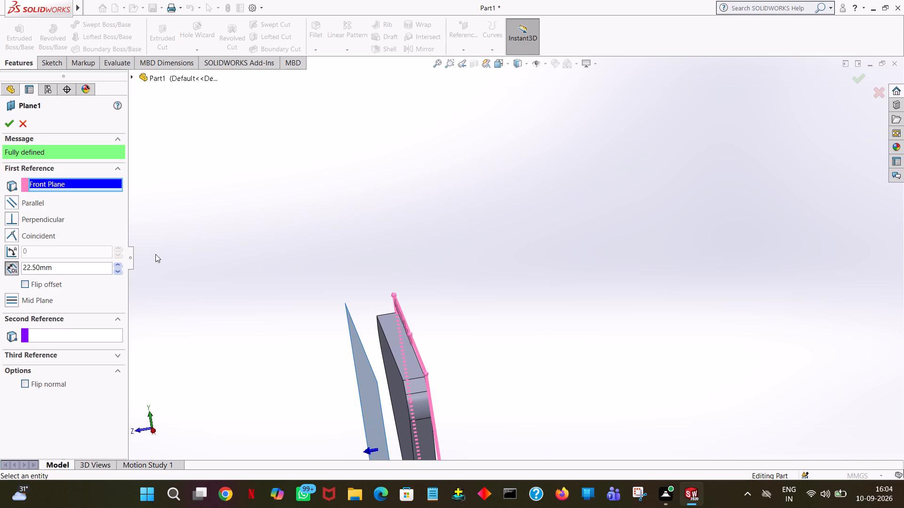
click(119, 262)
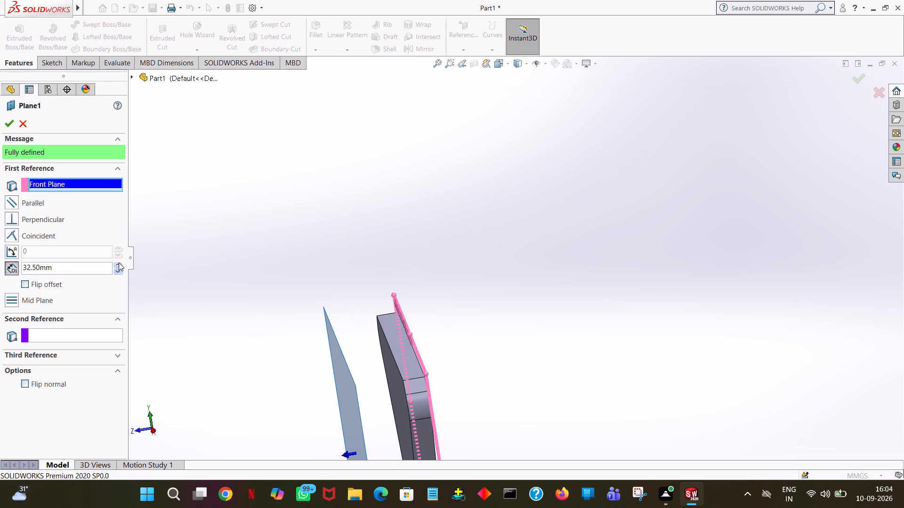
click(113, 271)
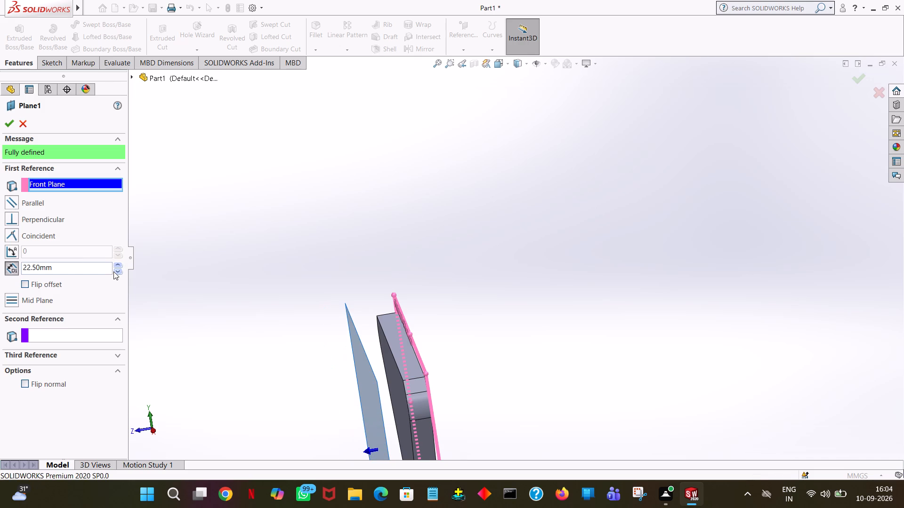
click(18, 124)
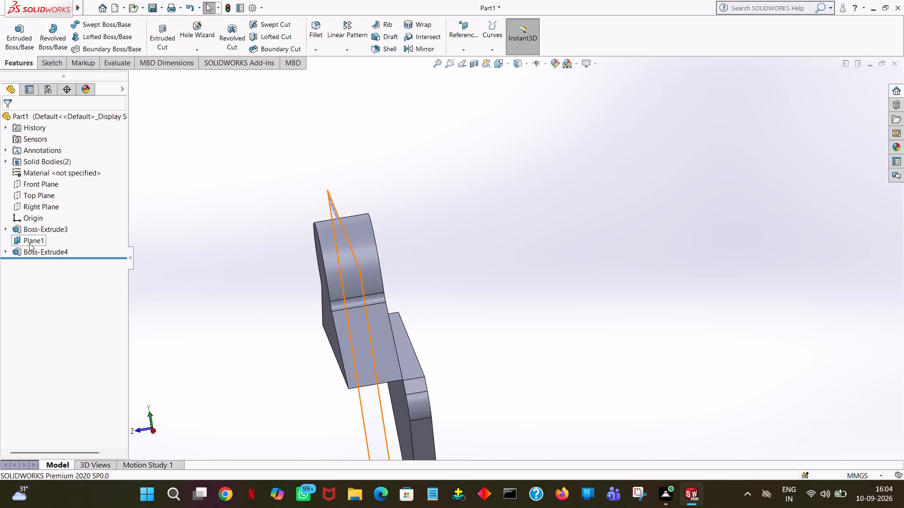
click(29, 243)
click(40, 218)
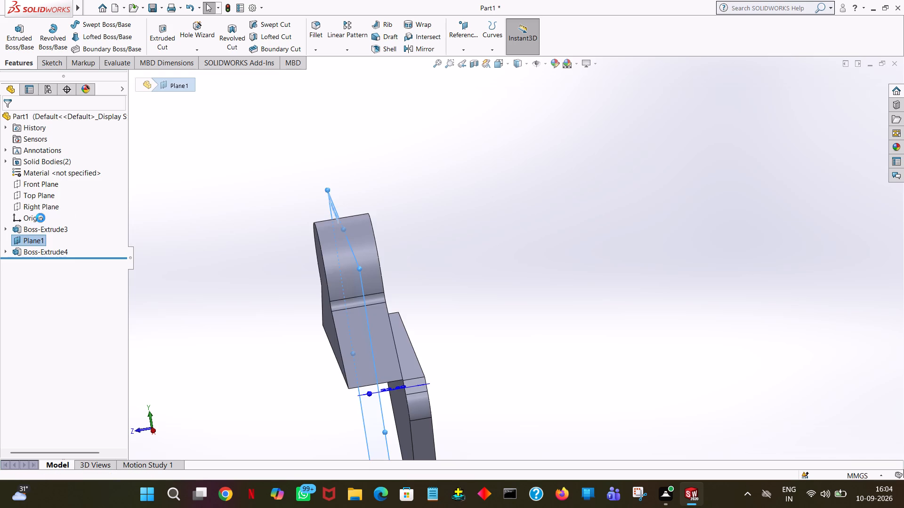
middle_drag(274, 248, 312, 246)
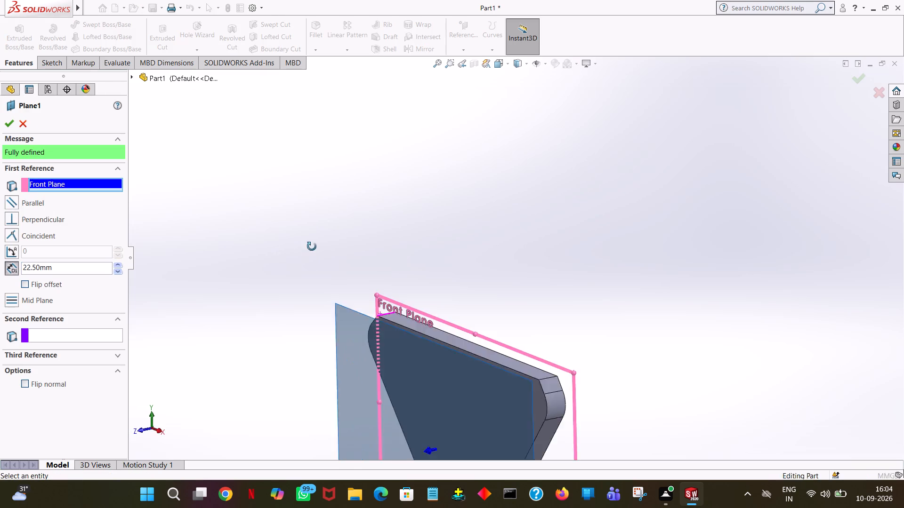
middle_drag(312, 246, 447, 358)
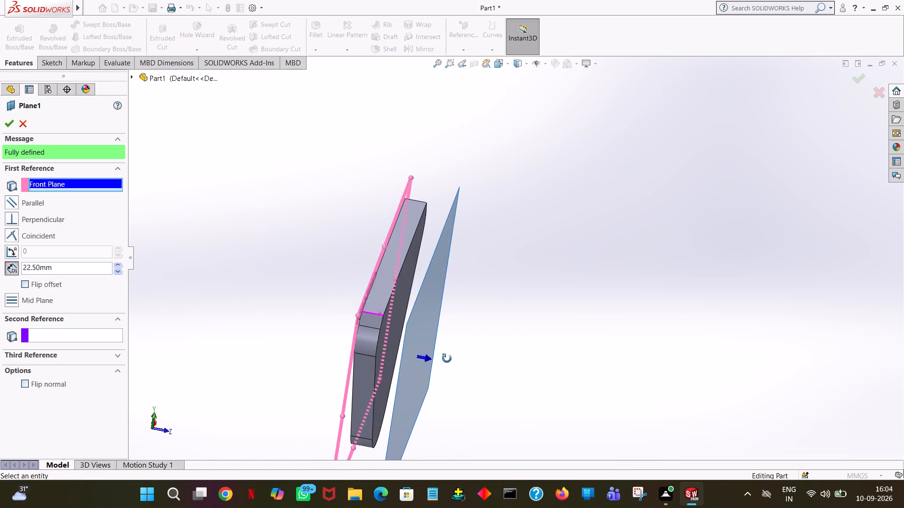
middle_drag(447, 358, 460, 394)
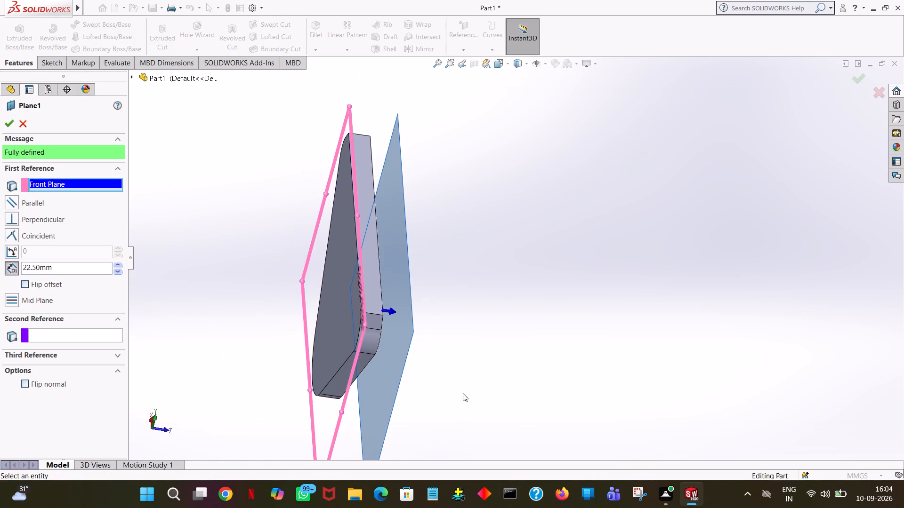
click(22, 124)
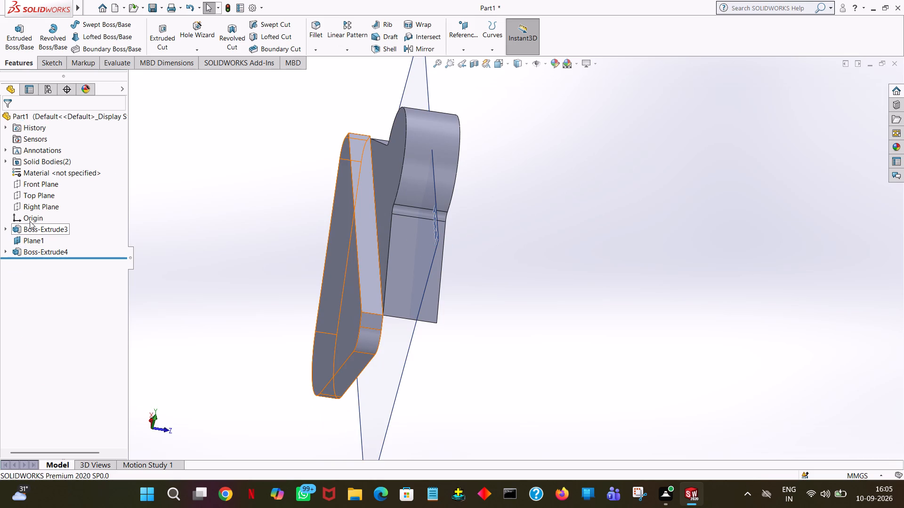
Edit the boss extrusion and set its mid-plane depth to 35 mm.
click(35, 248)
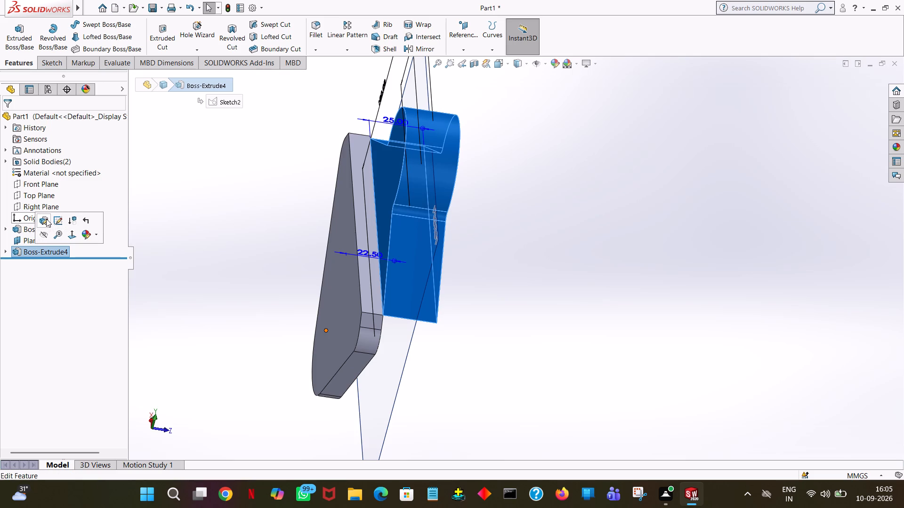
click(47, 219)
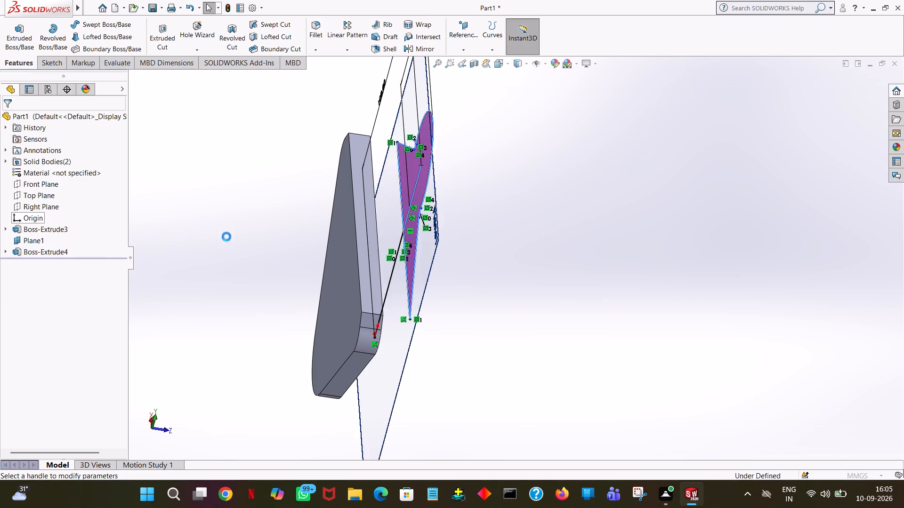
middle_drag(226, 237, 222, 205)
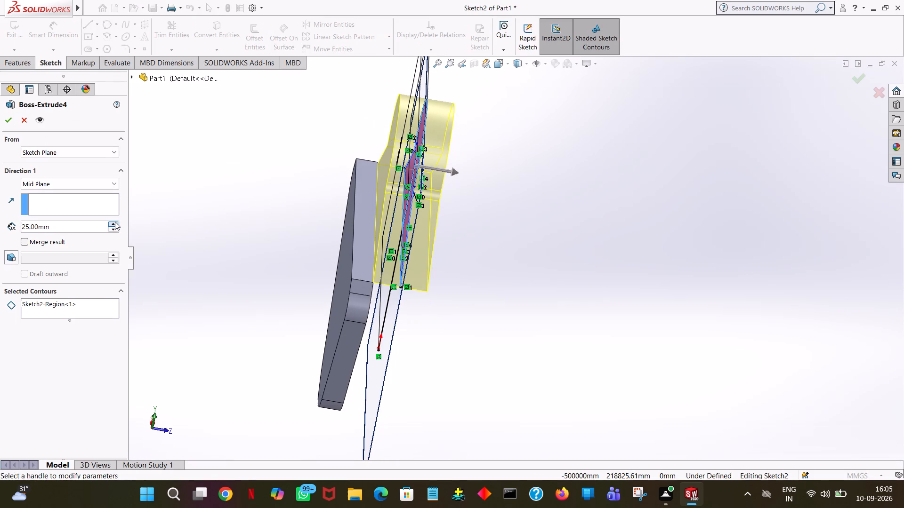
click(115, 222)
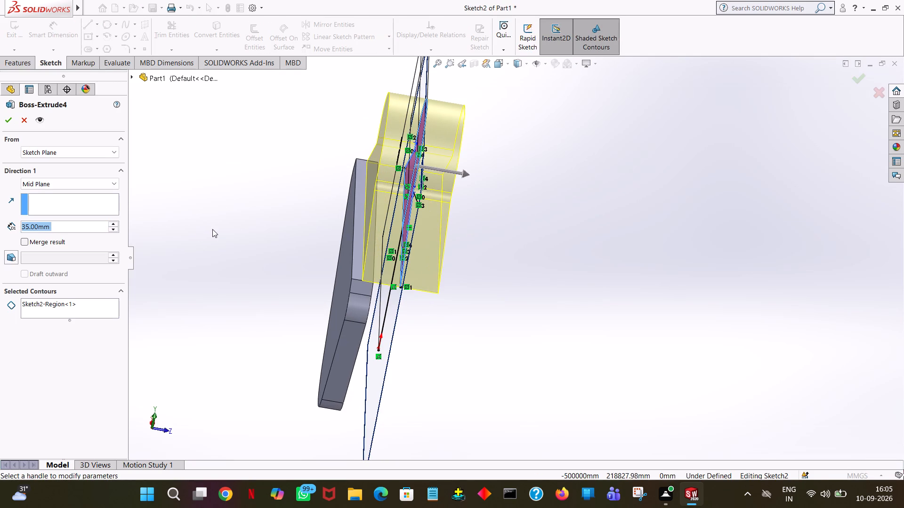
middle_drag(212, 229, 207, 214)
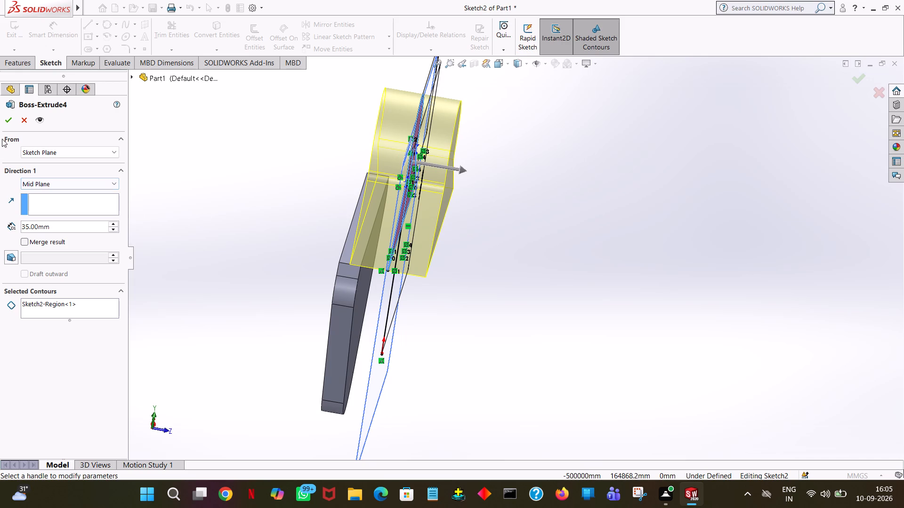
click(8, 117)
click(211, 188)
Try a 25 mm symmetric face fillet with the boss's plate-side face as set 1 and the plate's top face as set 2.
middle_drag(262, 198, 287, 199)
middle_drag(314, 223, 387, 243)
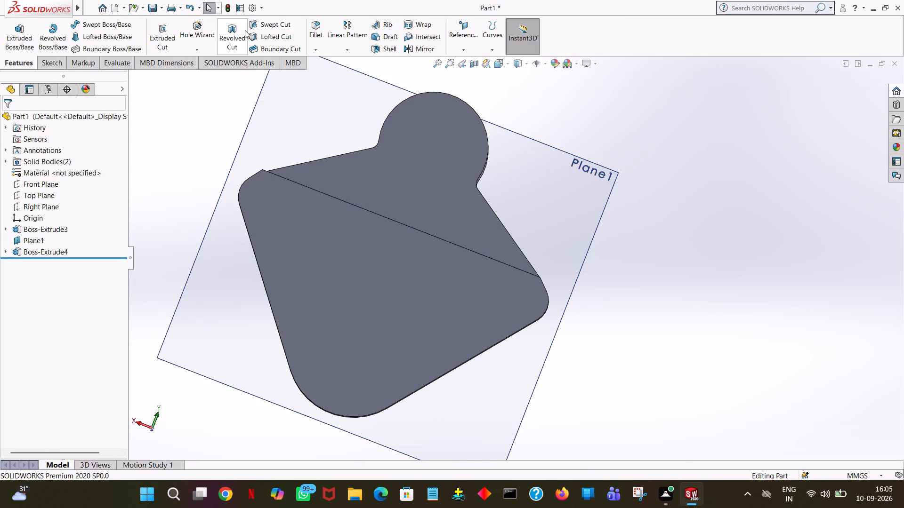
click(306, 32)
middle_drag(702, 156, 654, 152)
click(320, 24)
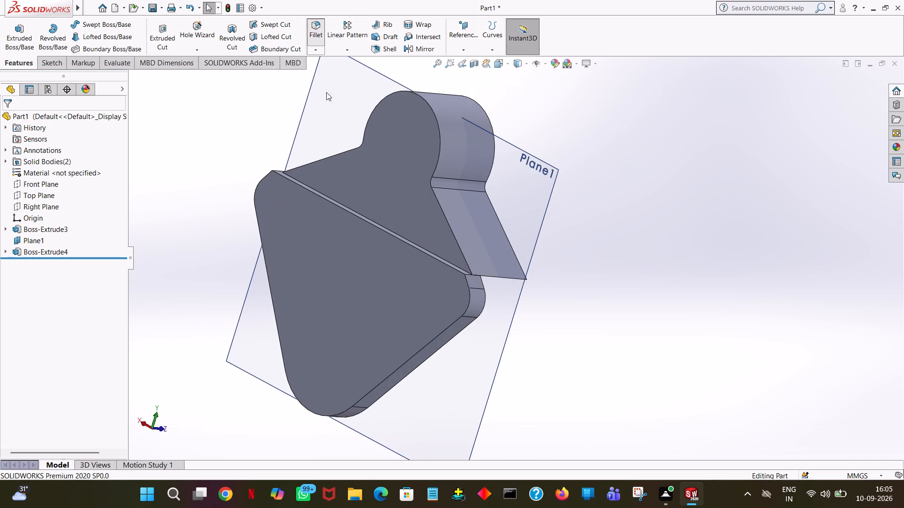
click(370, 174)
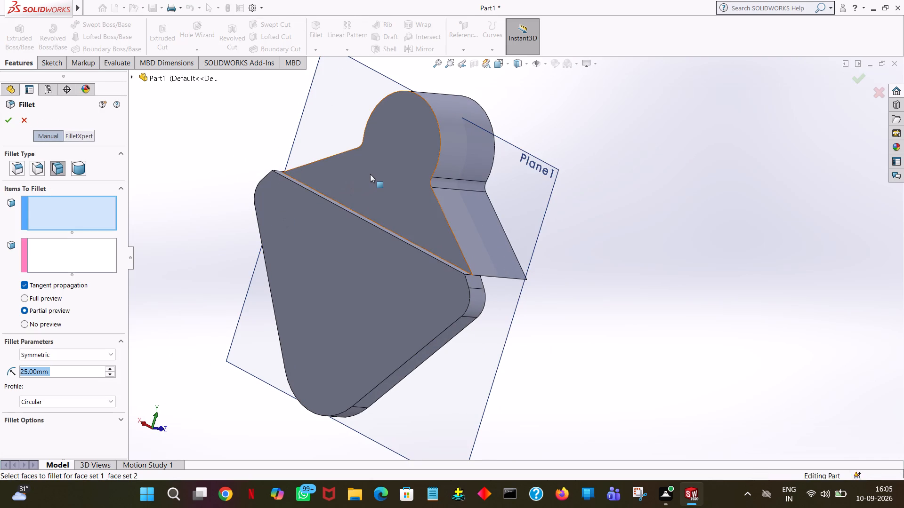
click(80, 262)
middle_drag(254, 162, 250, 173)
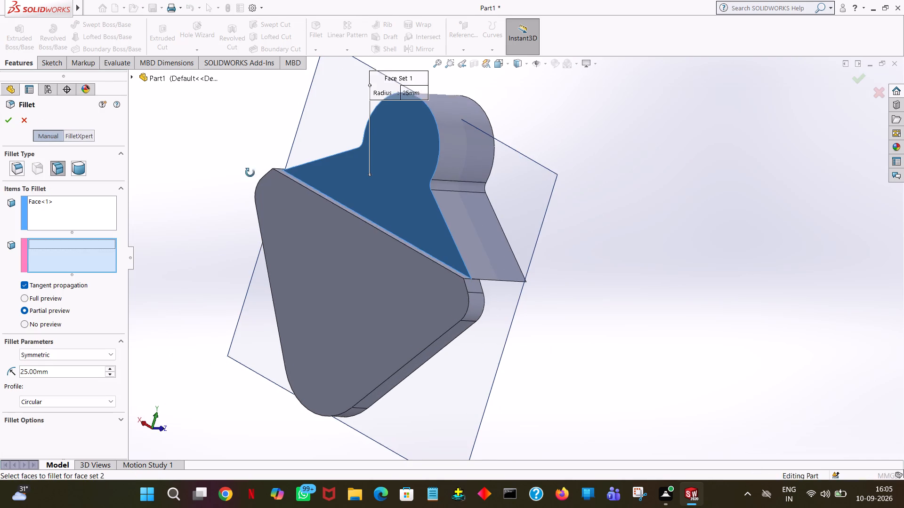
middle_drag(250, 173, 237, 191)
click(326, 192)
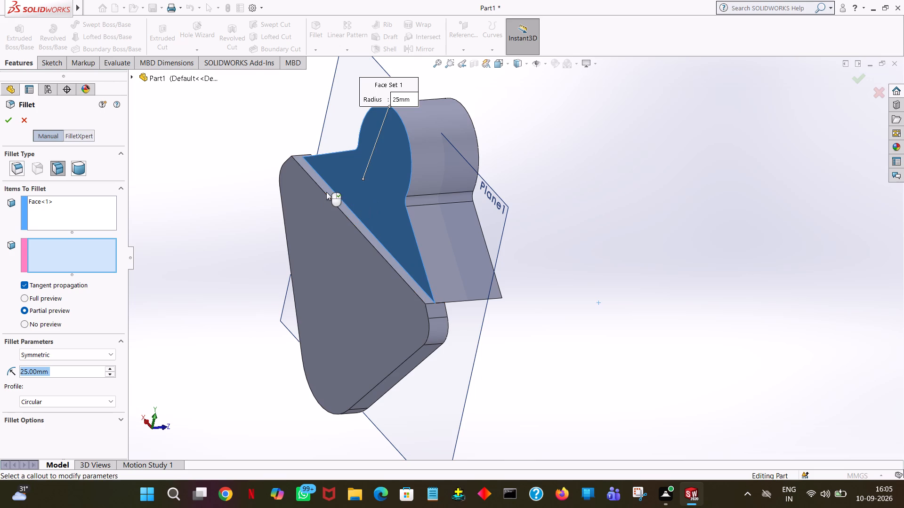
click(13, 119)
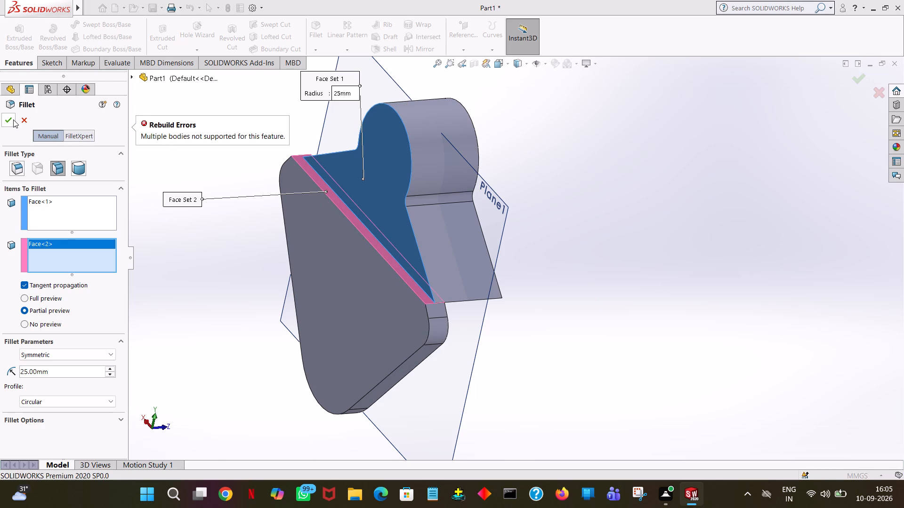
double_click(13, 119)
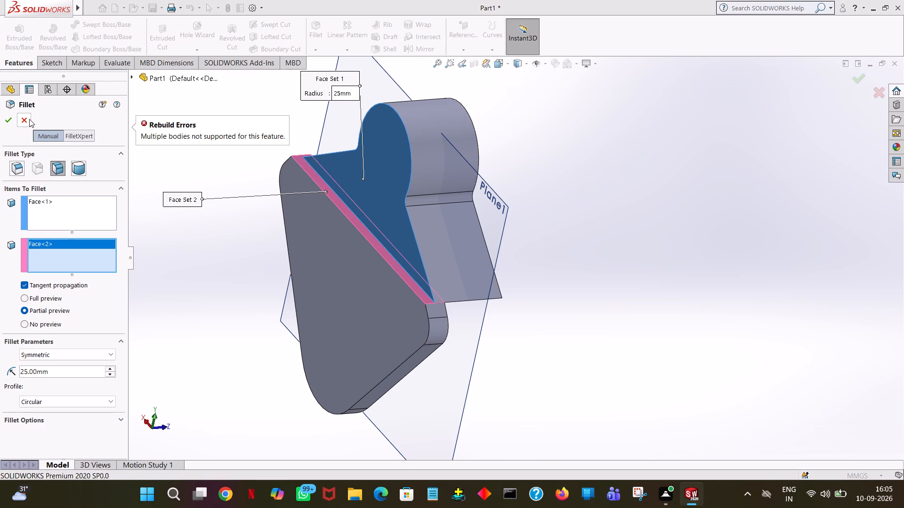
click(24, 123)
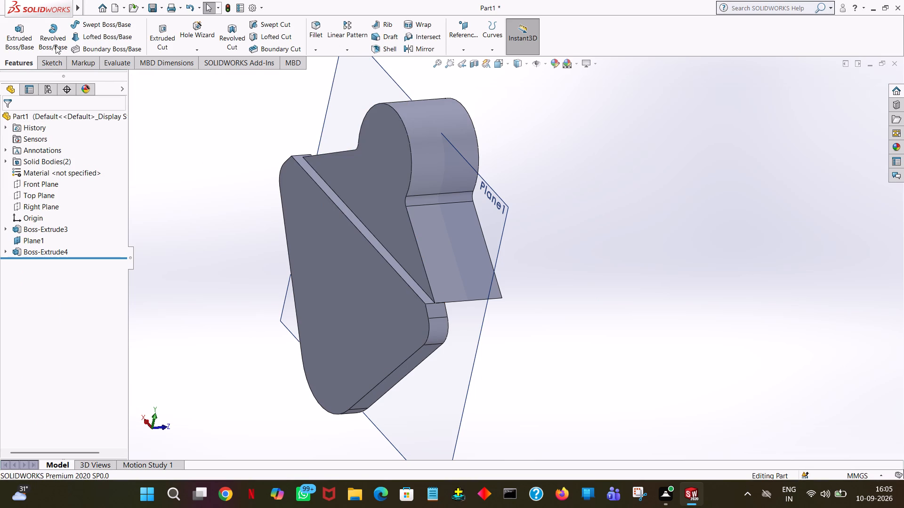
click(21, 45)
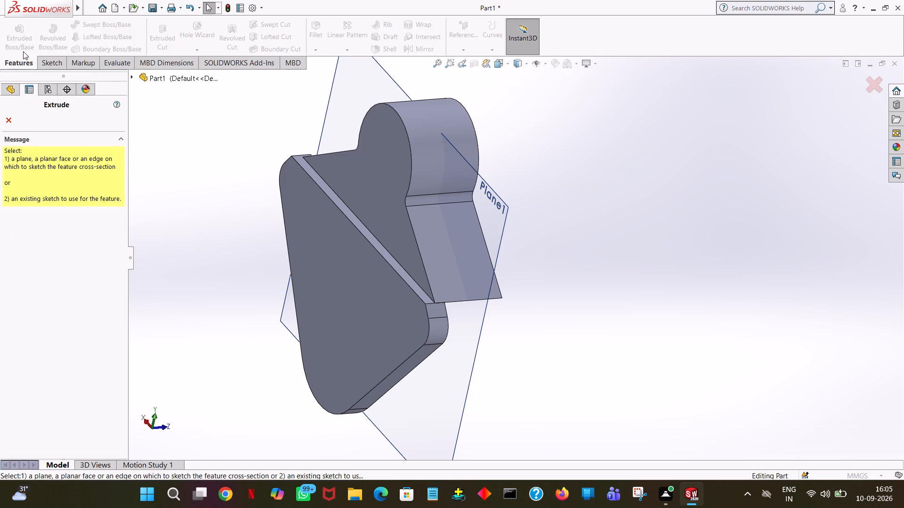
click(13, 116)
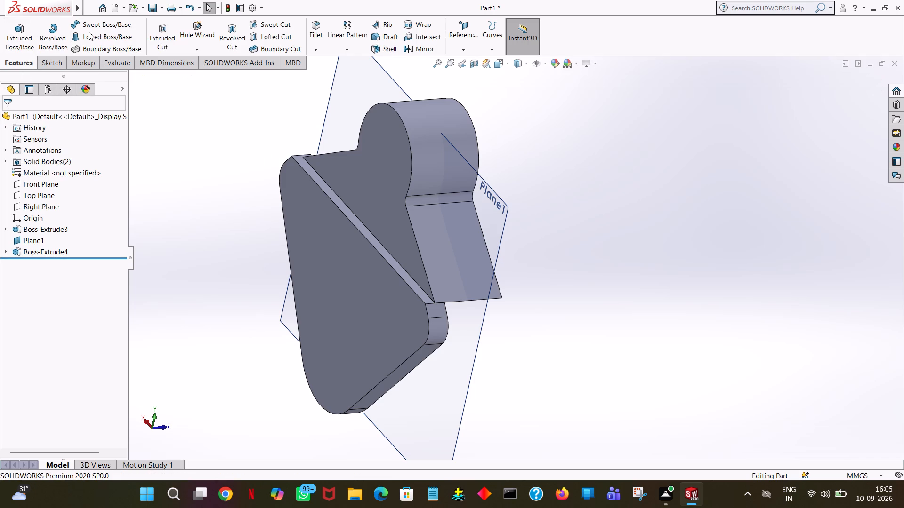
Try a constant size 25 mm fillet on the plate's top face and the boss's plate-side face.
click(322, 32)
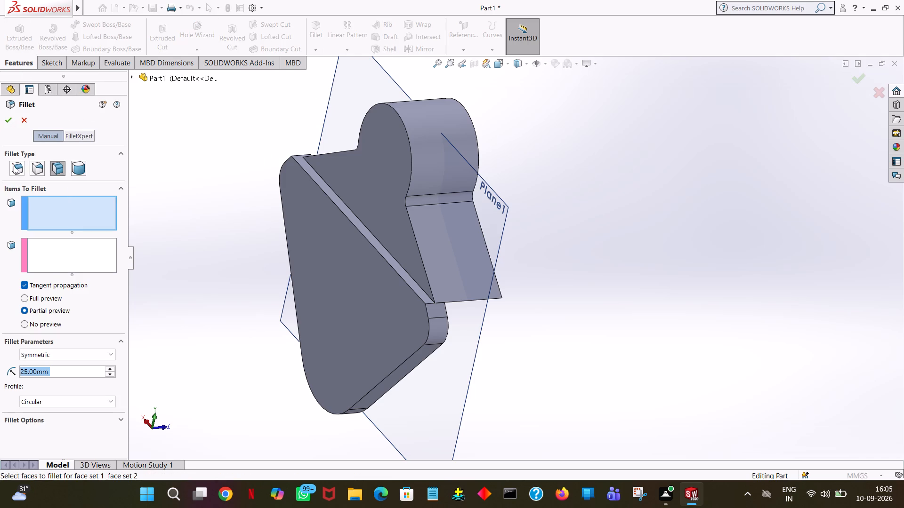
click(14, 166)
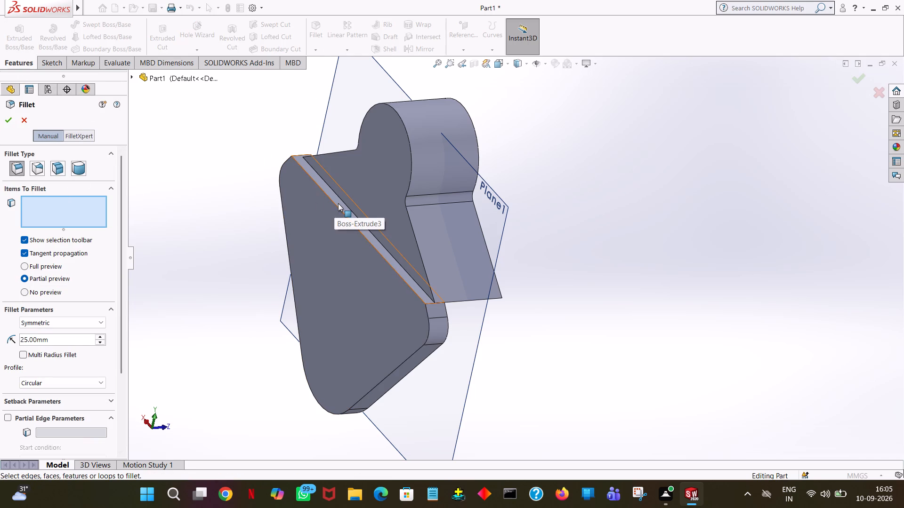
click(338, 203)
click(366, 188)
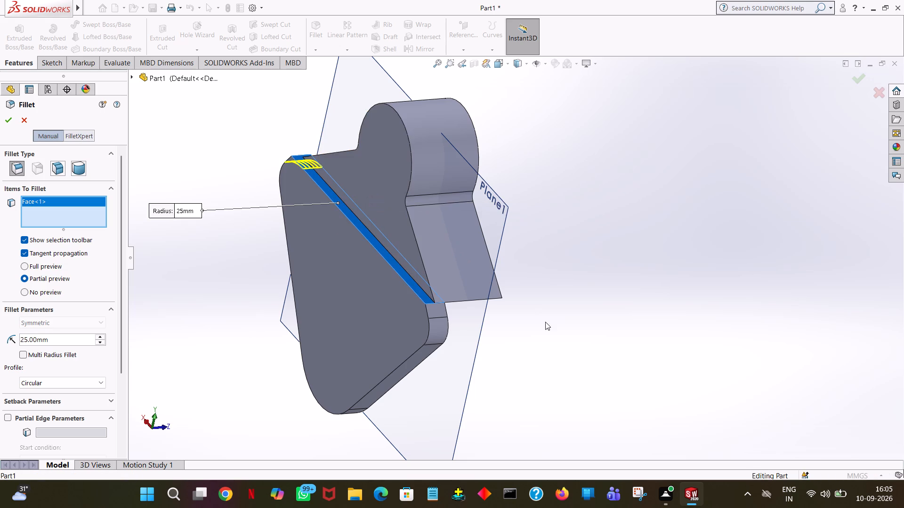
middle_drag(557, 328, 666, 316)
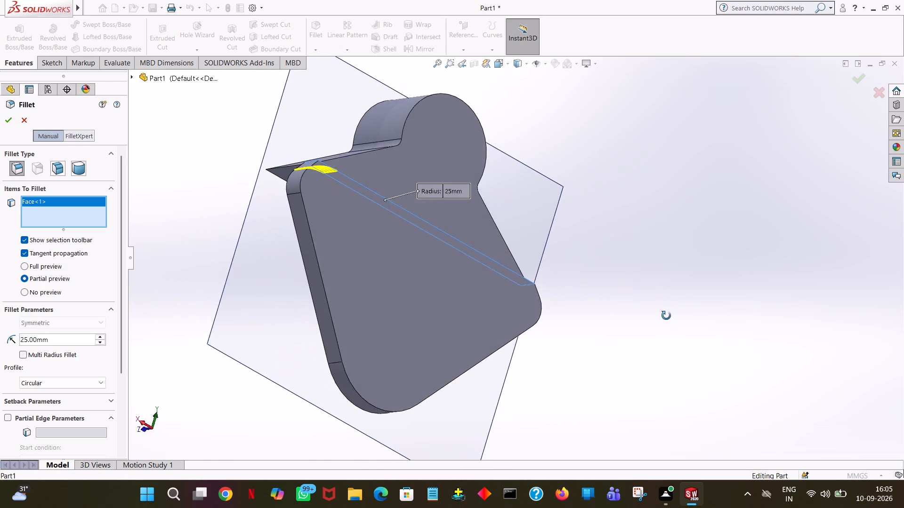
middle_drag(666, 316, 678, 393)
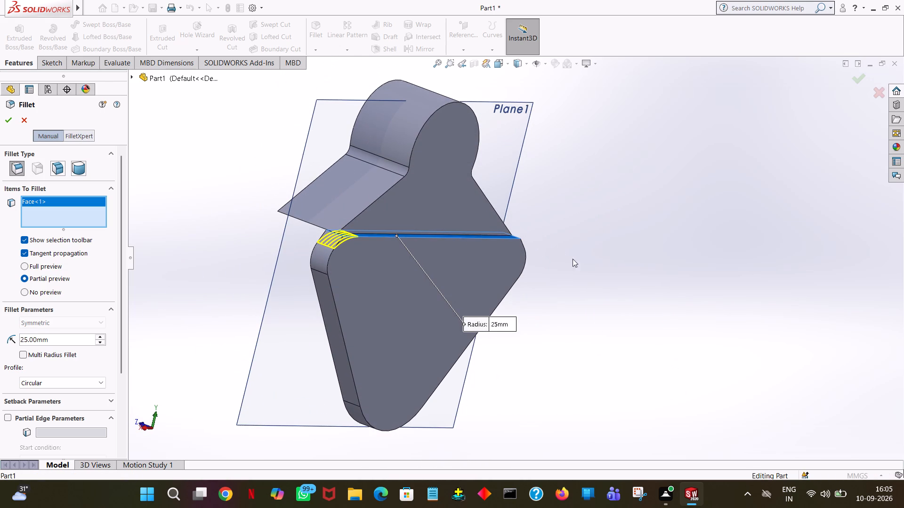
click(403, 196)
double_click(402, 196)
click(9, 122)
Examine from several sides how the plate's top face meets the boss.
click(344, 79)
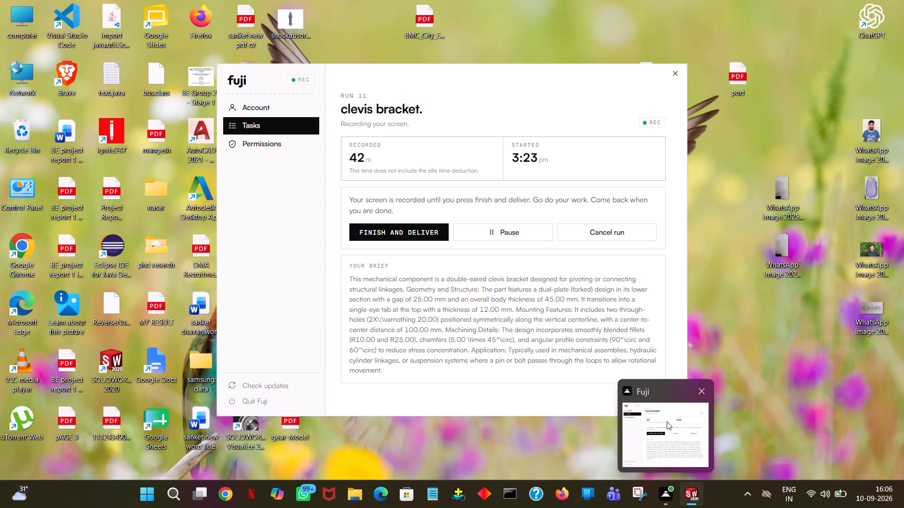
click(573, 210)
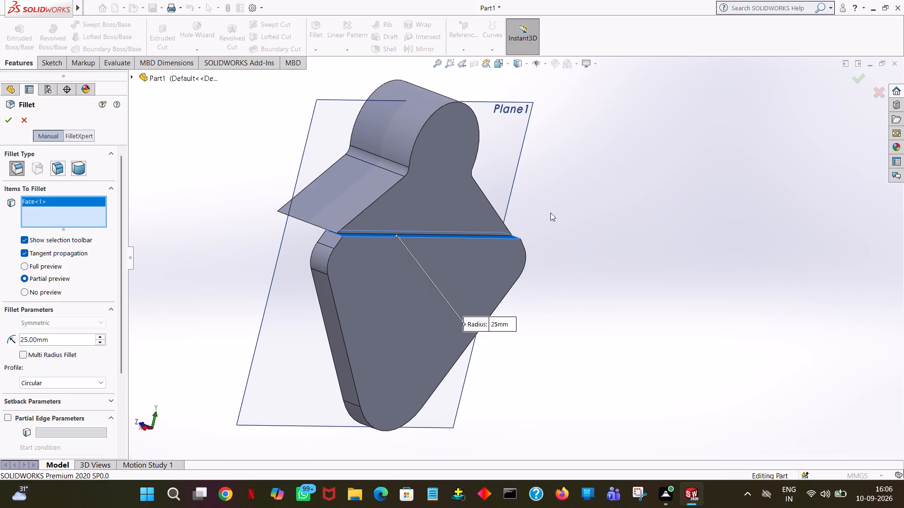
middle_drag(485, 222, 396, 222)
middle_click(396, 222)
middle_drag(562, 271, 527, 250)
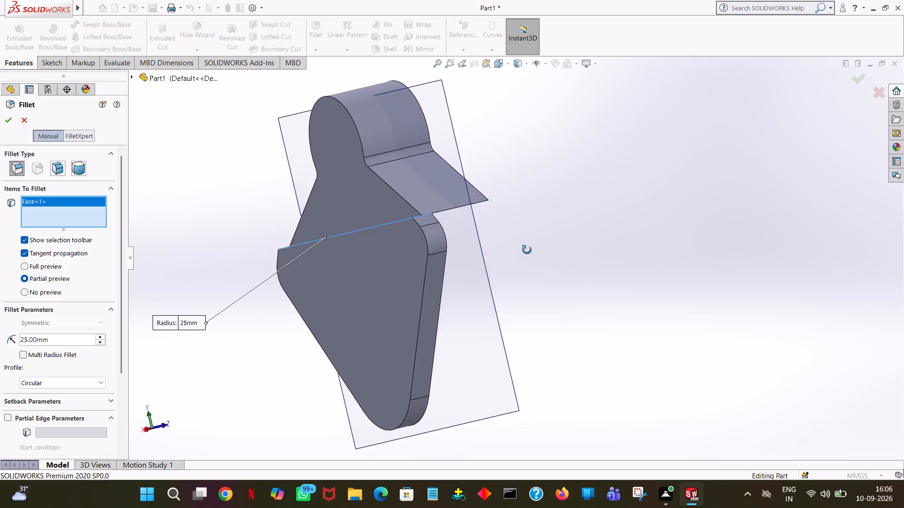
middle_drag(527, 250, 580, 227)
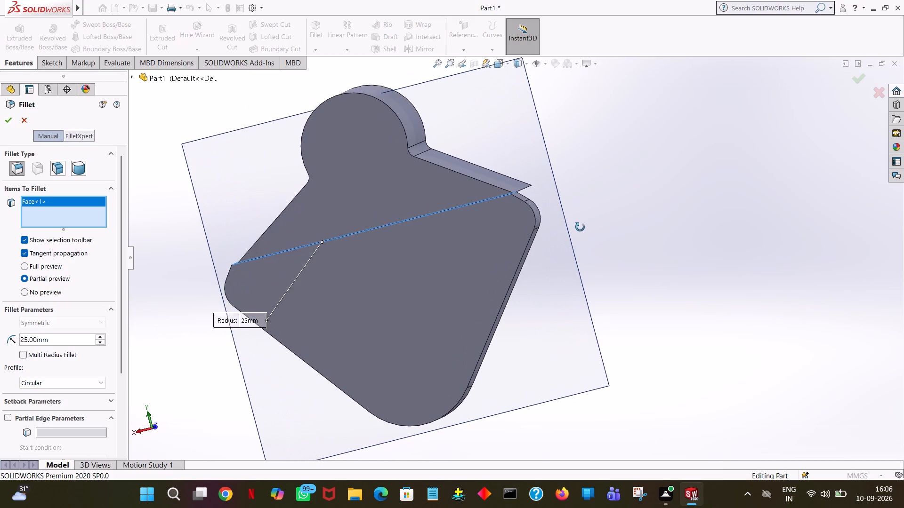
middle_drag(580, 227, 591, 212)
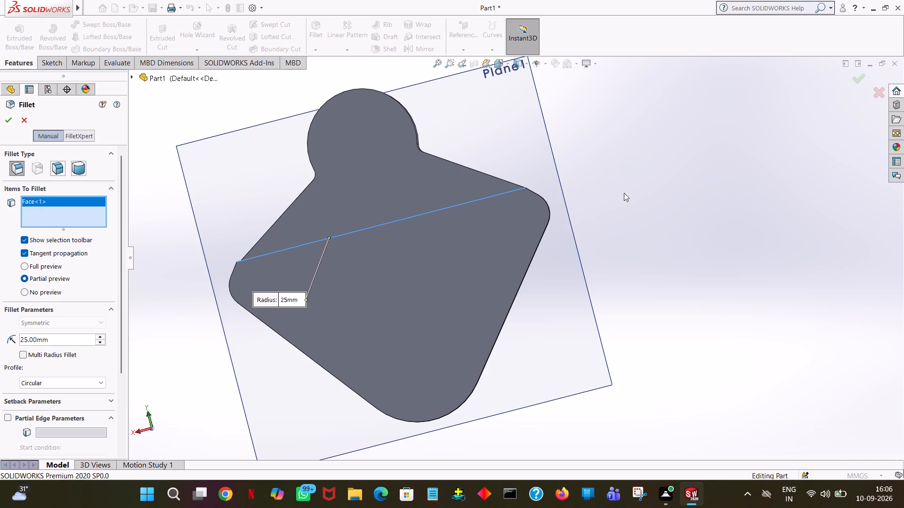
middle_drag(829, 170, 738, 204)
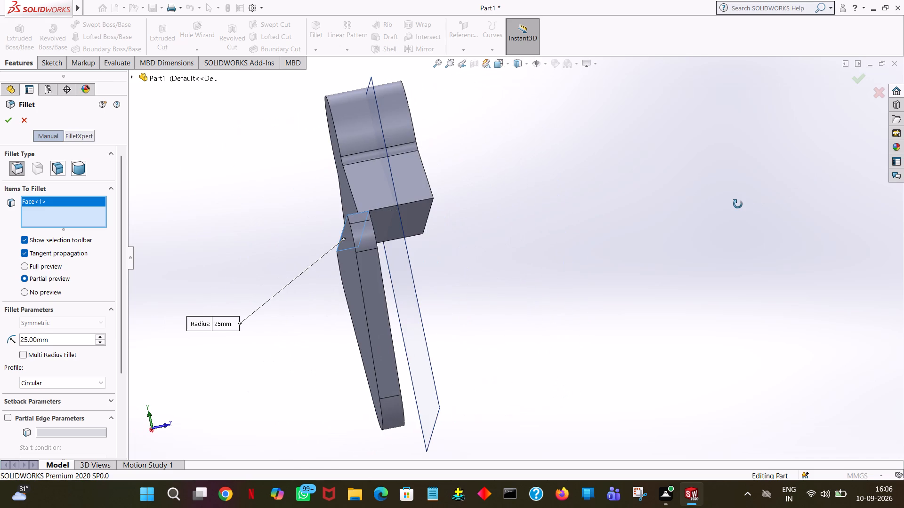
middle_drag(738, 204, 737, 224)
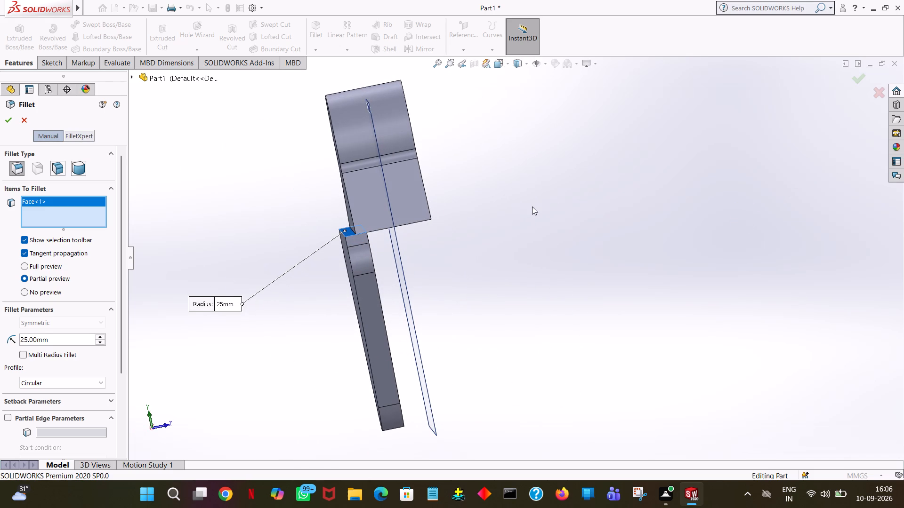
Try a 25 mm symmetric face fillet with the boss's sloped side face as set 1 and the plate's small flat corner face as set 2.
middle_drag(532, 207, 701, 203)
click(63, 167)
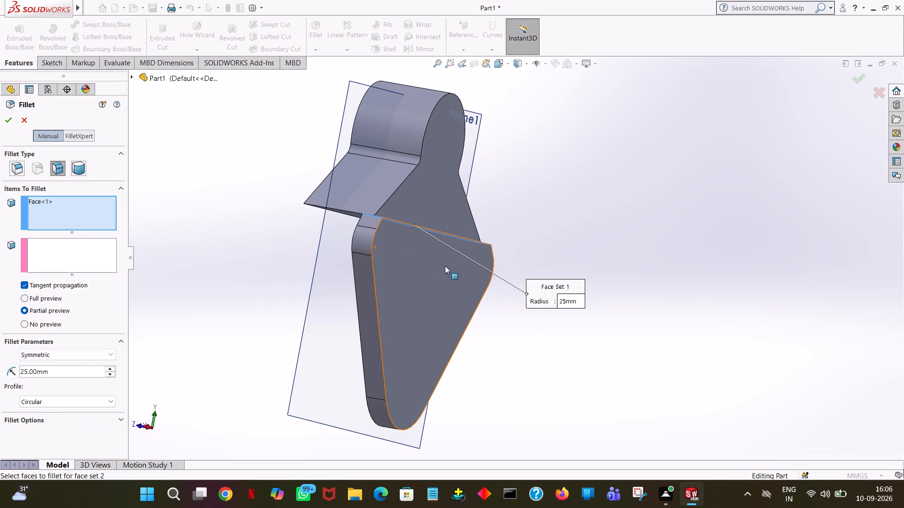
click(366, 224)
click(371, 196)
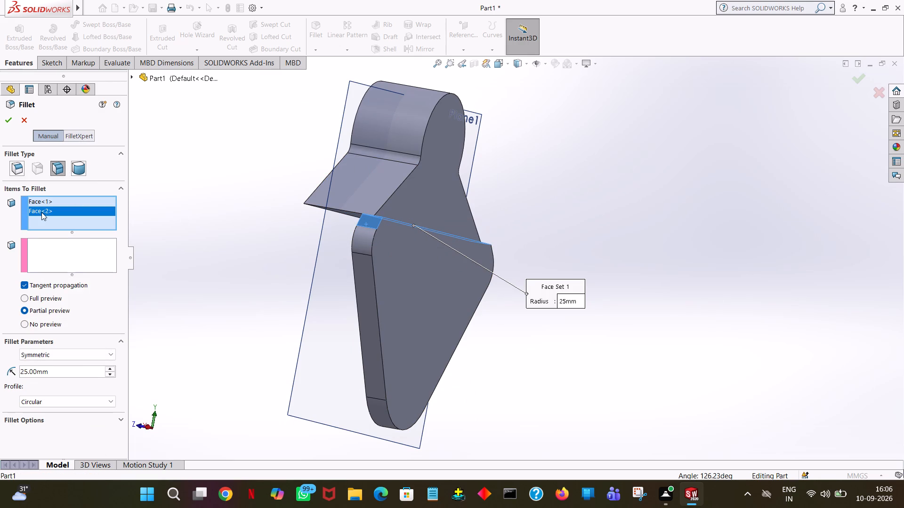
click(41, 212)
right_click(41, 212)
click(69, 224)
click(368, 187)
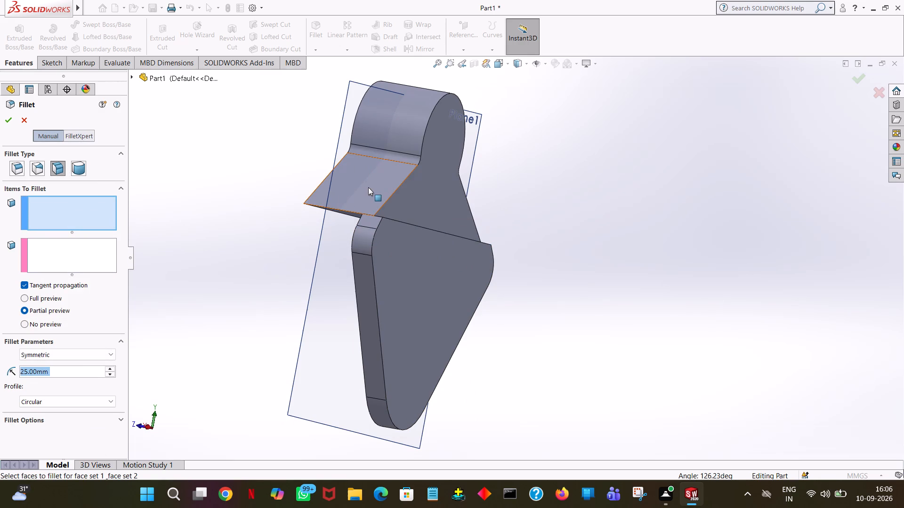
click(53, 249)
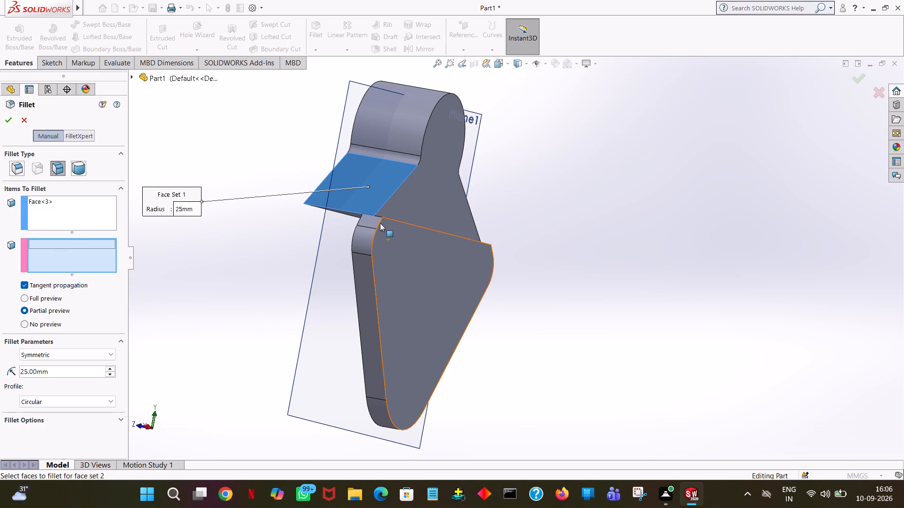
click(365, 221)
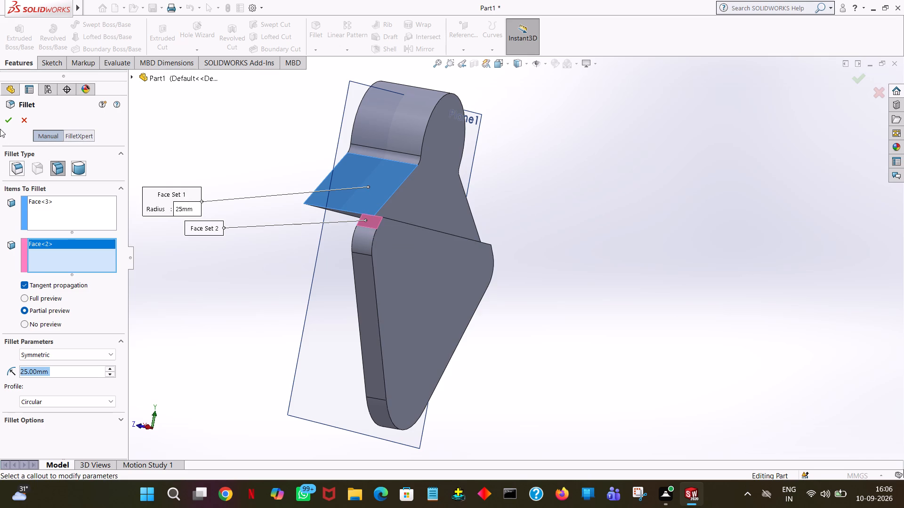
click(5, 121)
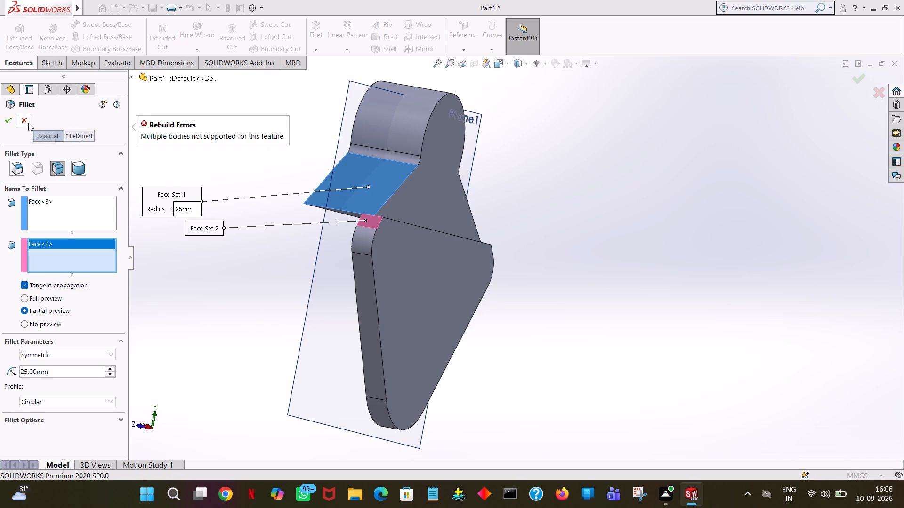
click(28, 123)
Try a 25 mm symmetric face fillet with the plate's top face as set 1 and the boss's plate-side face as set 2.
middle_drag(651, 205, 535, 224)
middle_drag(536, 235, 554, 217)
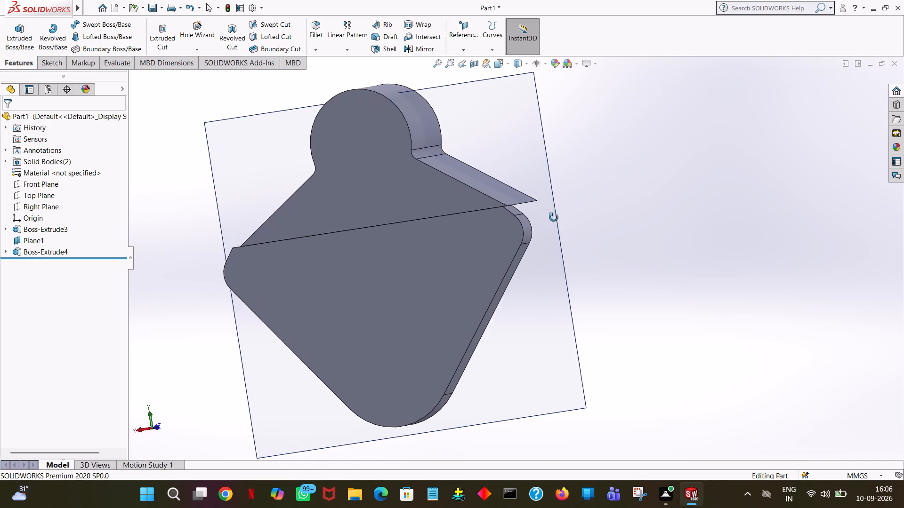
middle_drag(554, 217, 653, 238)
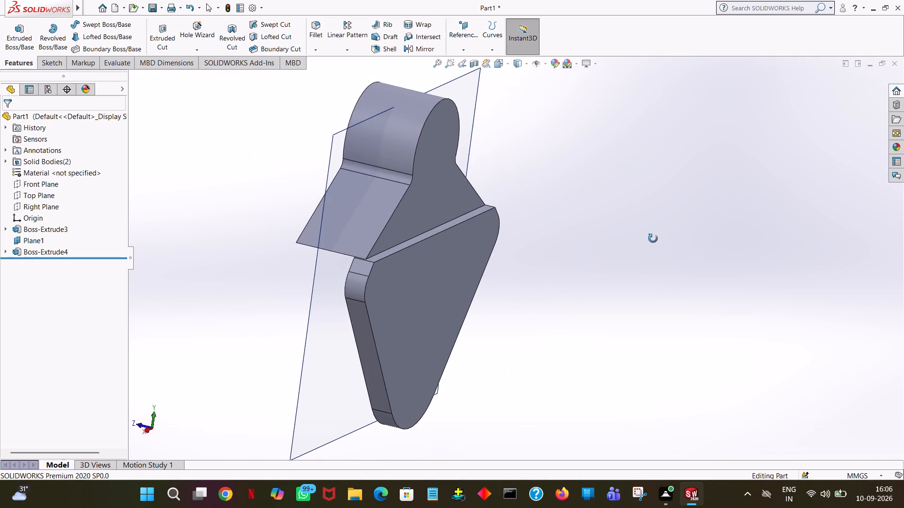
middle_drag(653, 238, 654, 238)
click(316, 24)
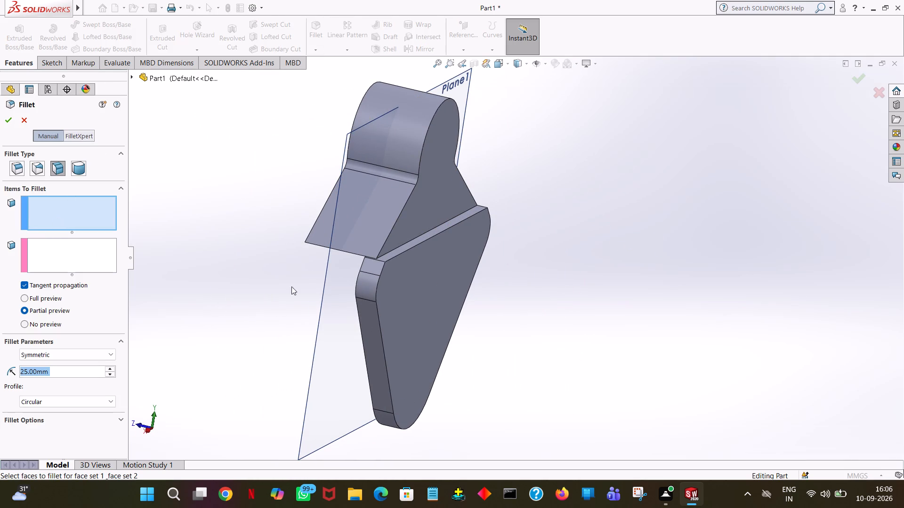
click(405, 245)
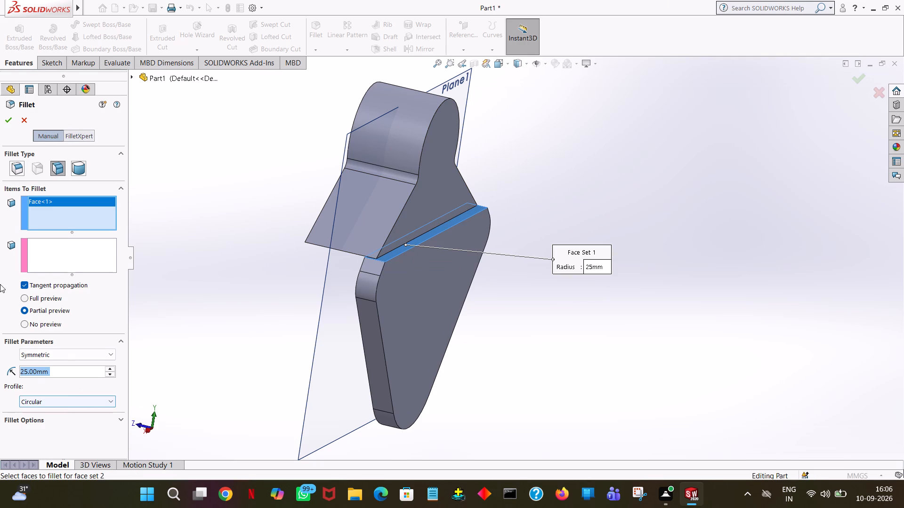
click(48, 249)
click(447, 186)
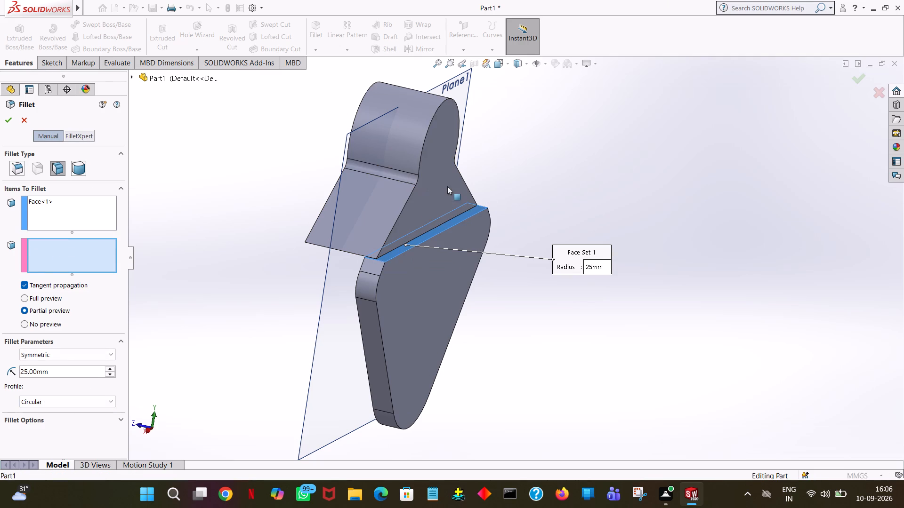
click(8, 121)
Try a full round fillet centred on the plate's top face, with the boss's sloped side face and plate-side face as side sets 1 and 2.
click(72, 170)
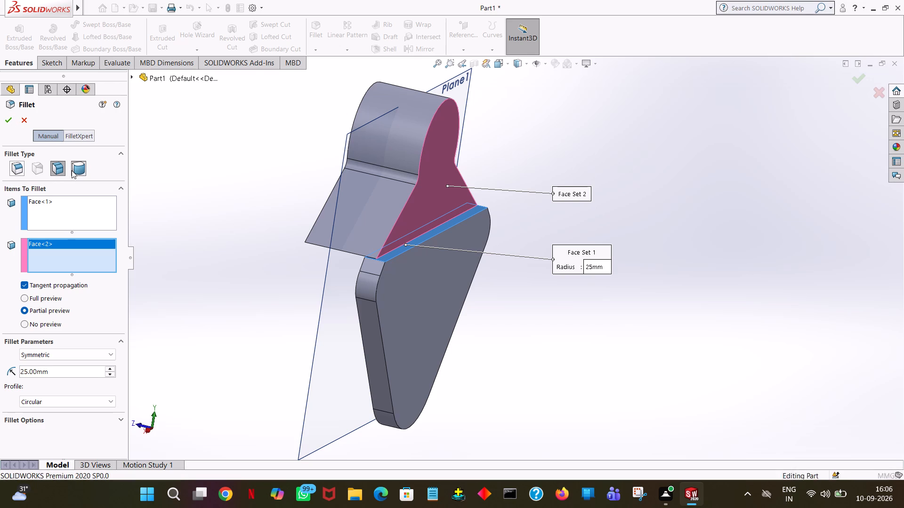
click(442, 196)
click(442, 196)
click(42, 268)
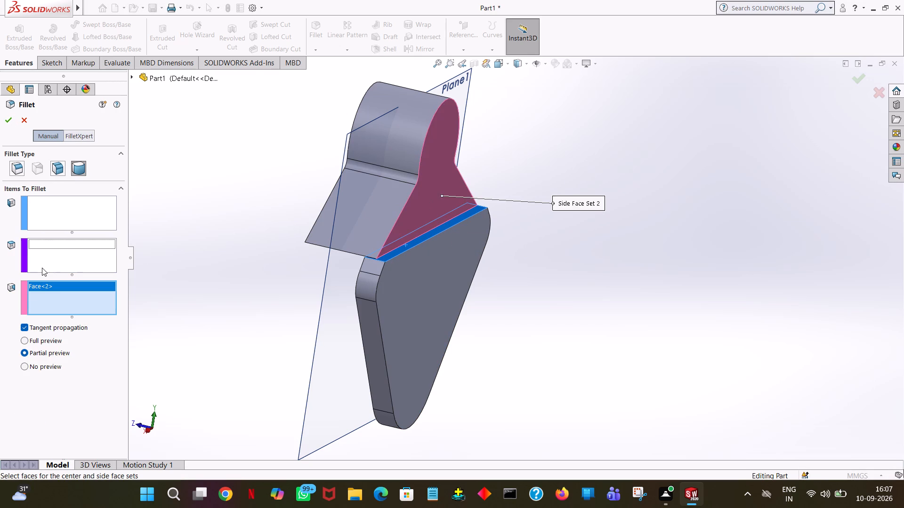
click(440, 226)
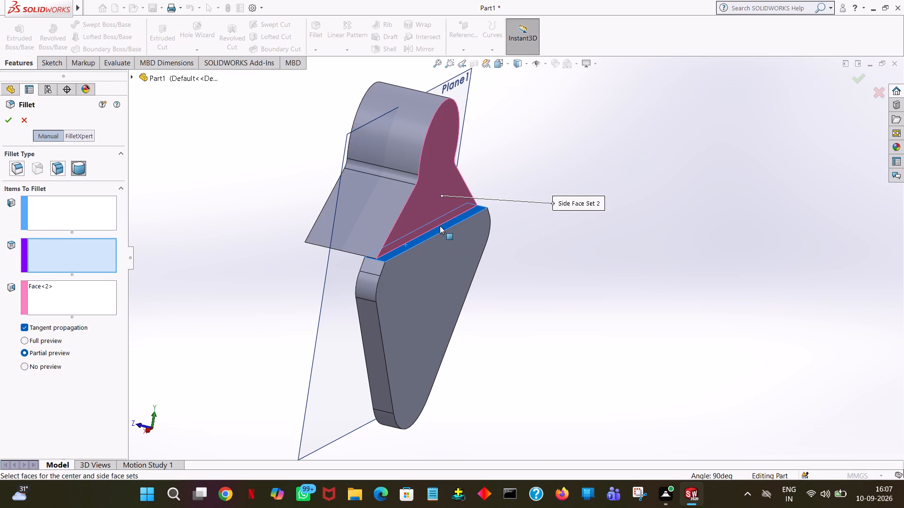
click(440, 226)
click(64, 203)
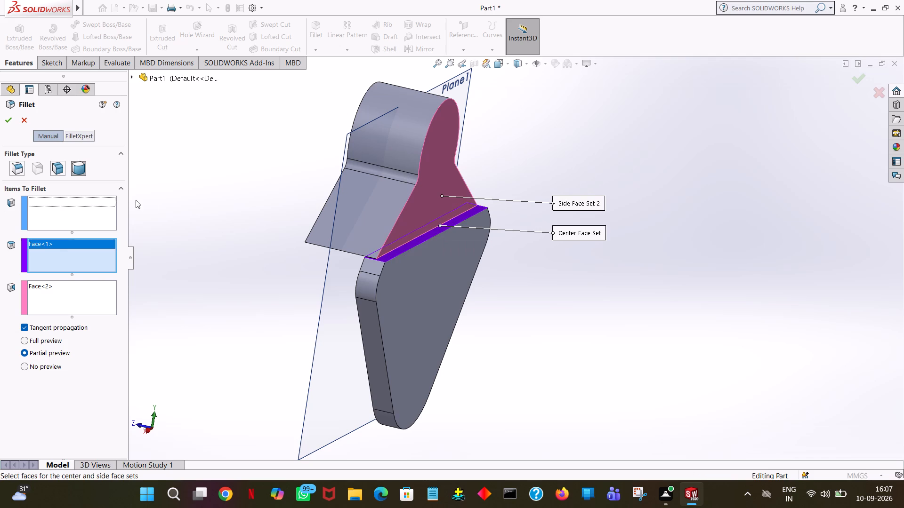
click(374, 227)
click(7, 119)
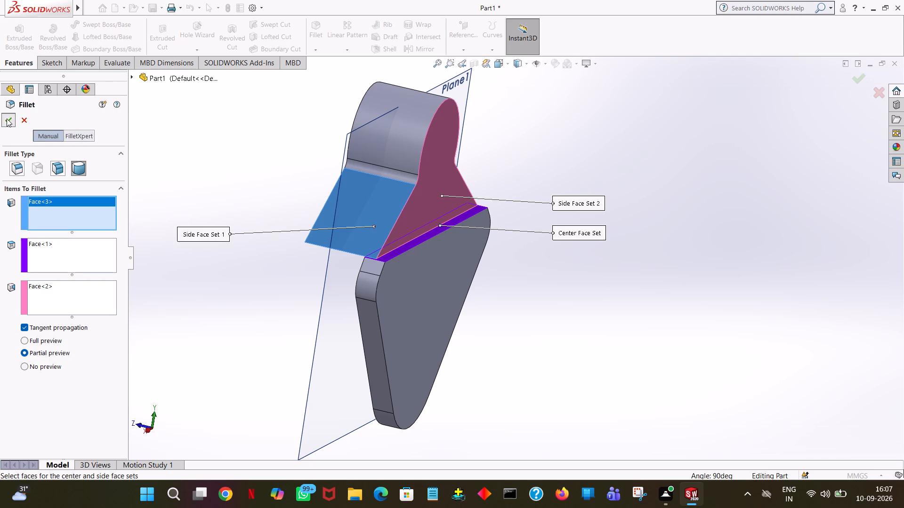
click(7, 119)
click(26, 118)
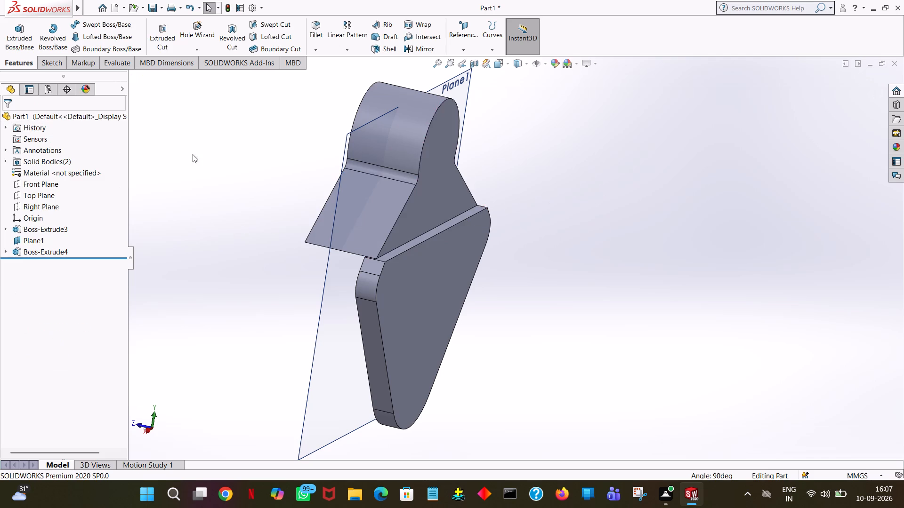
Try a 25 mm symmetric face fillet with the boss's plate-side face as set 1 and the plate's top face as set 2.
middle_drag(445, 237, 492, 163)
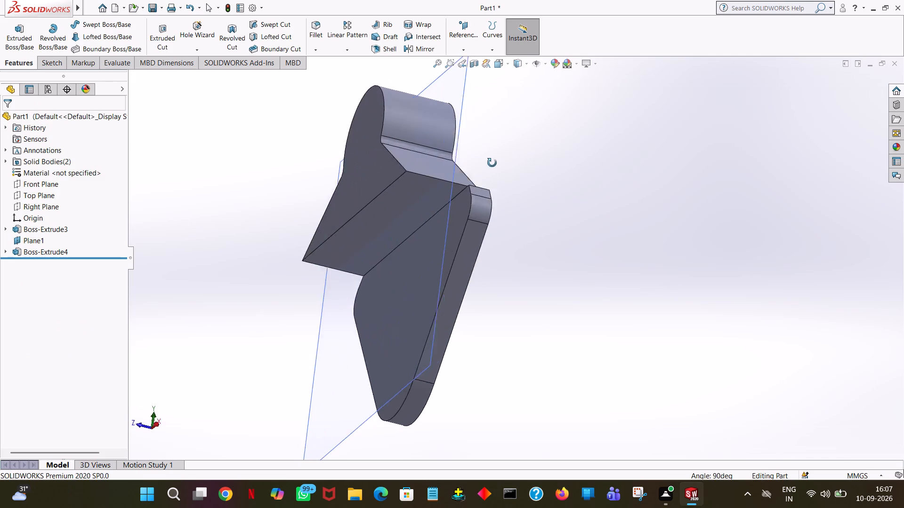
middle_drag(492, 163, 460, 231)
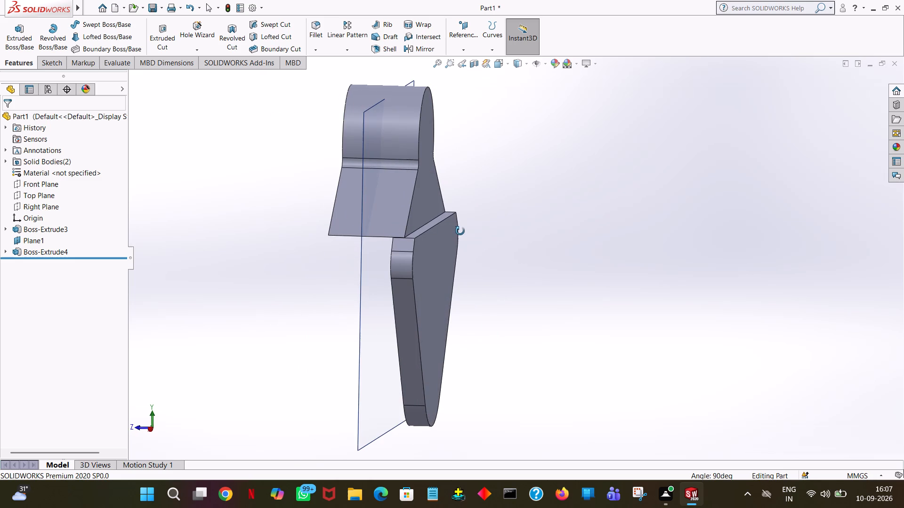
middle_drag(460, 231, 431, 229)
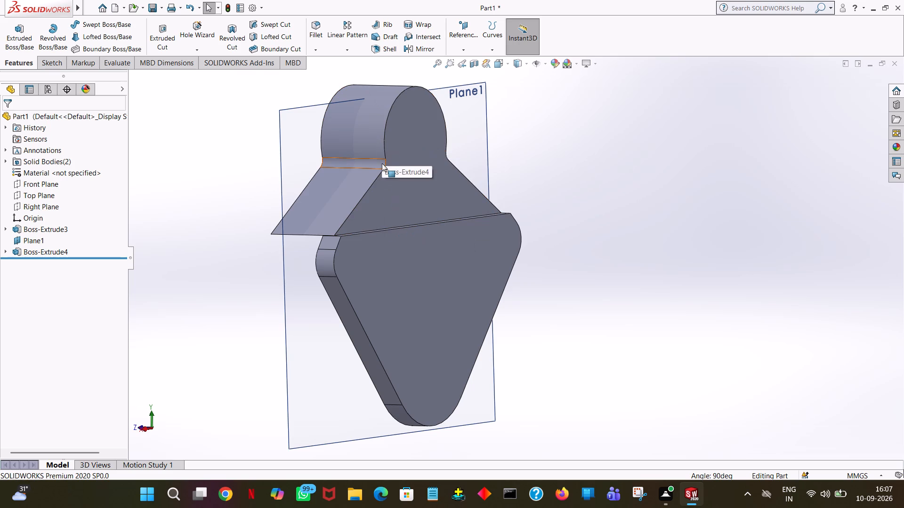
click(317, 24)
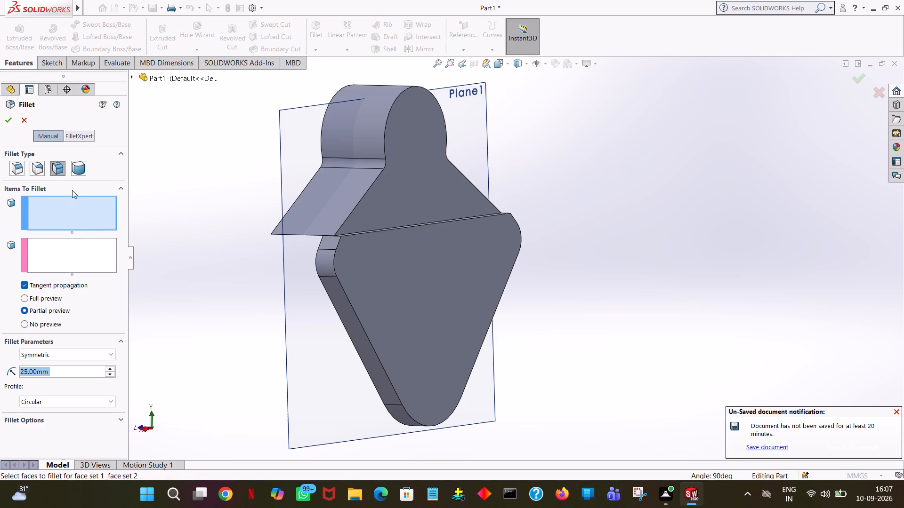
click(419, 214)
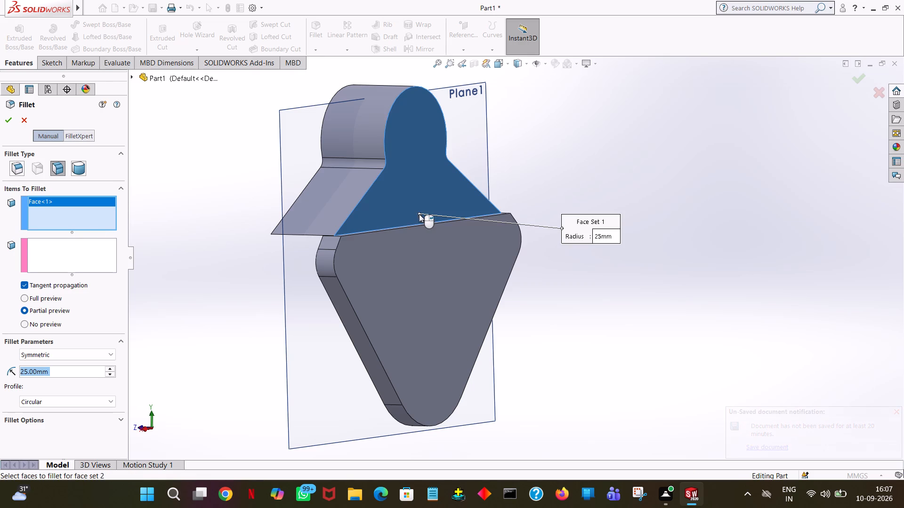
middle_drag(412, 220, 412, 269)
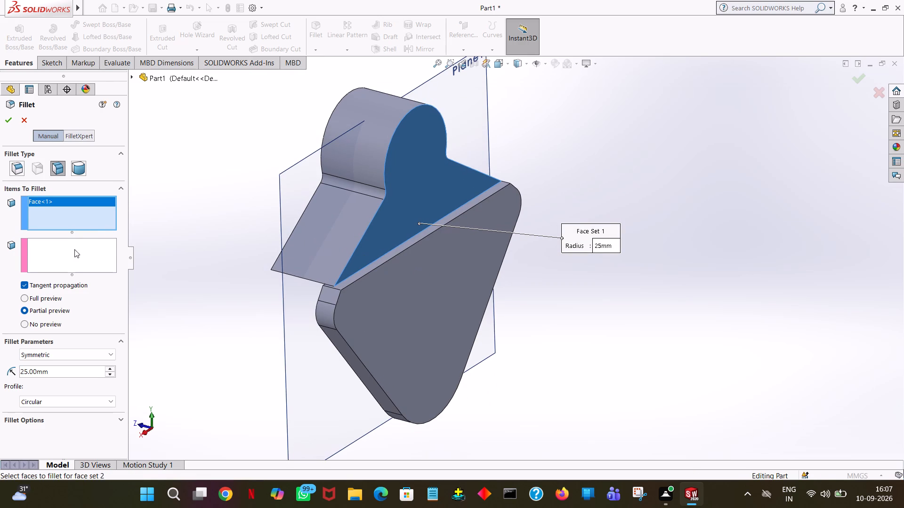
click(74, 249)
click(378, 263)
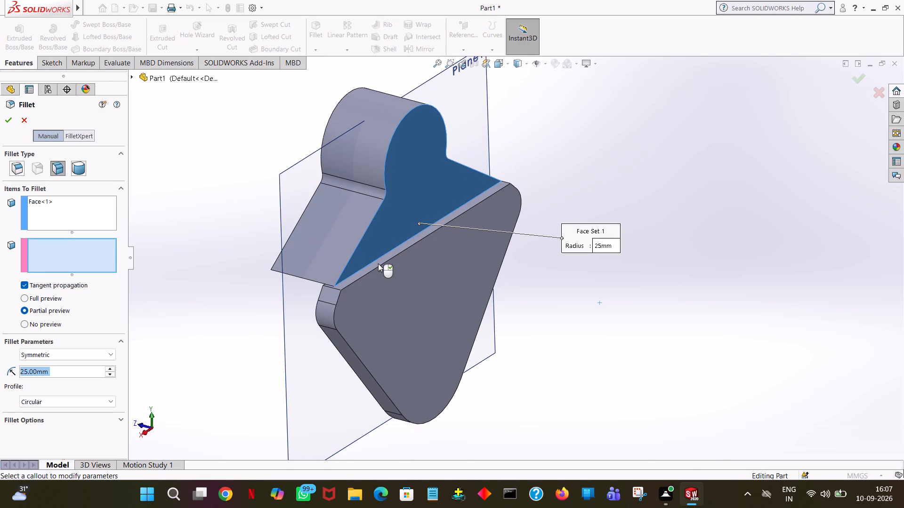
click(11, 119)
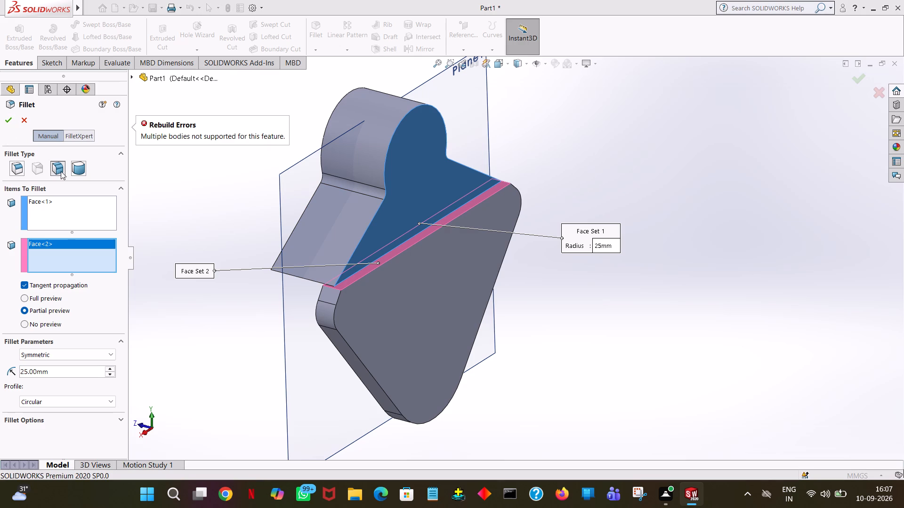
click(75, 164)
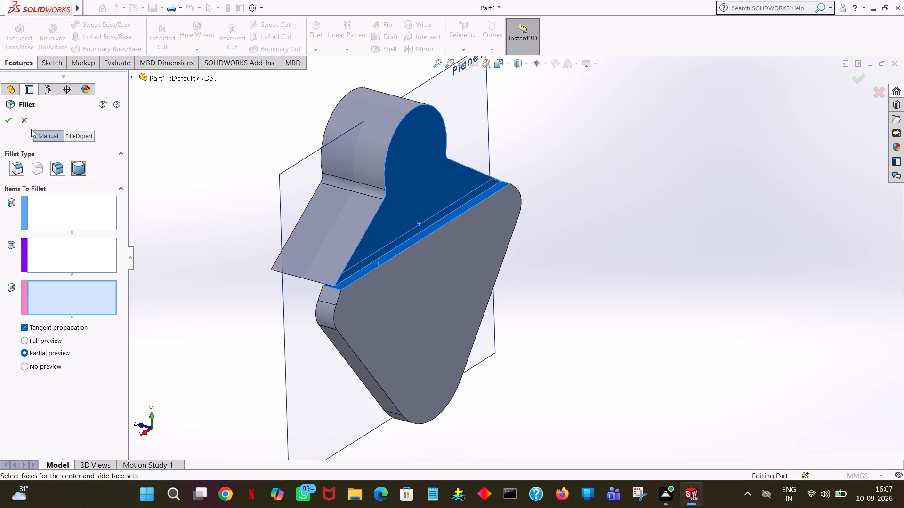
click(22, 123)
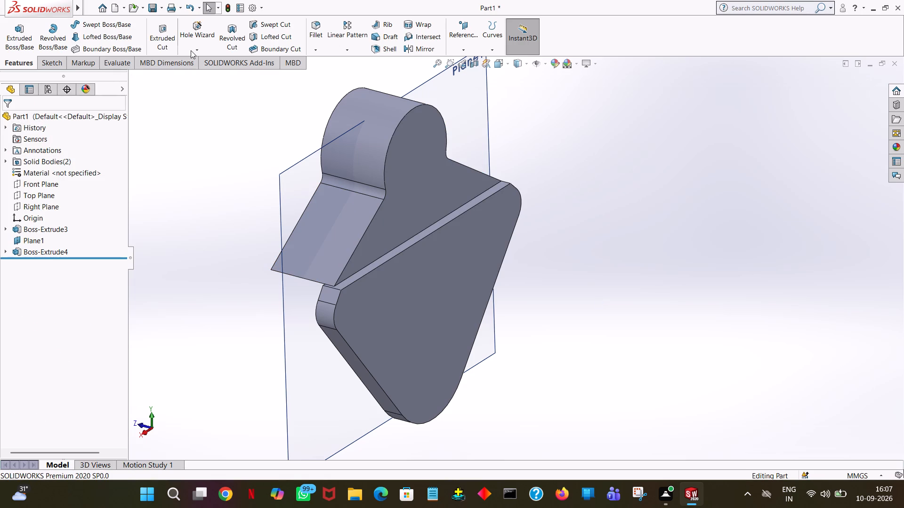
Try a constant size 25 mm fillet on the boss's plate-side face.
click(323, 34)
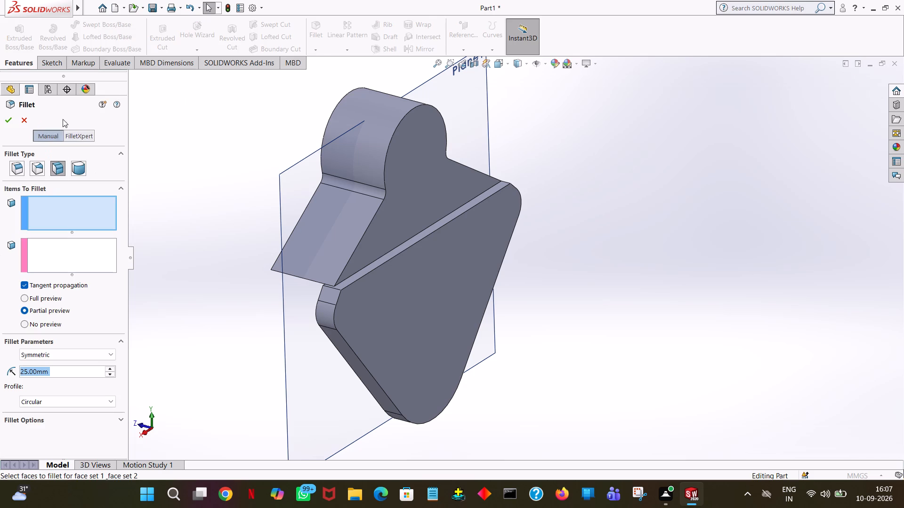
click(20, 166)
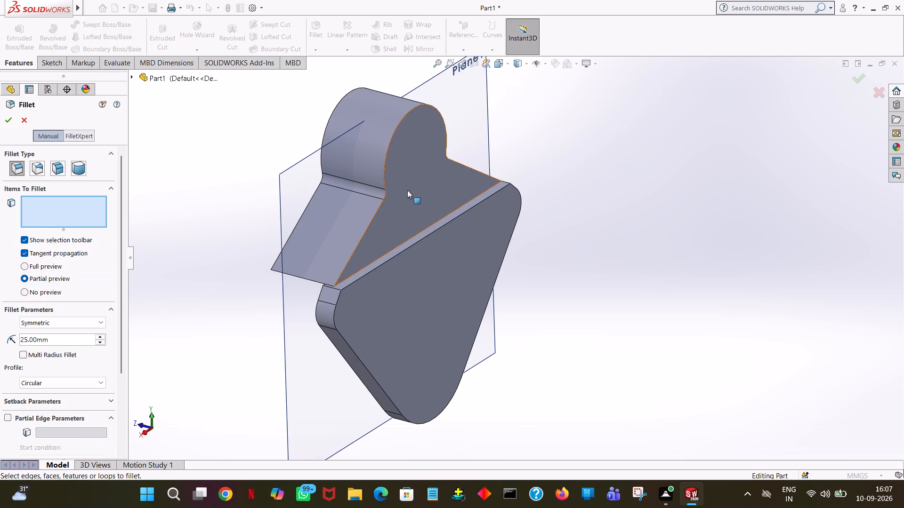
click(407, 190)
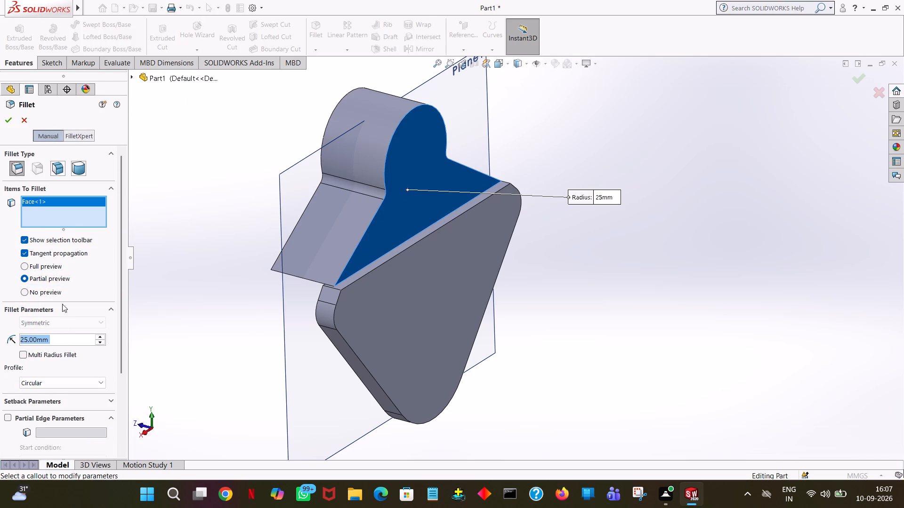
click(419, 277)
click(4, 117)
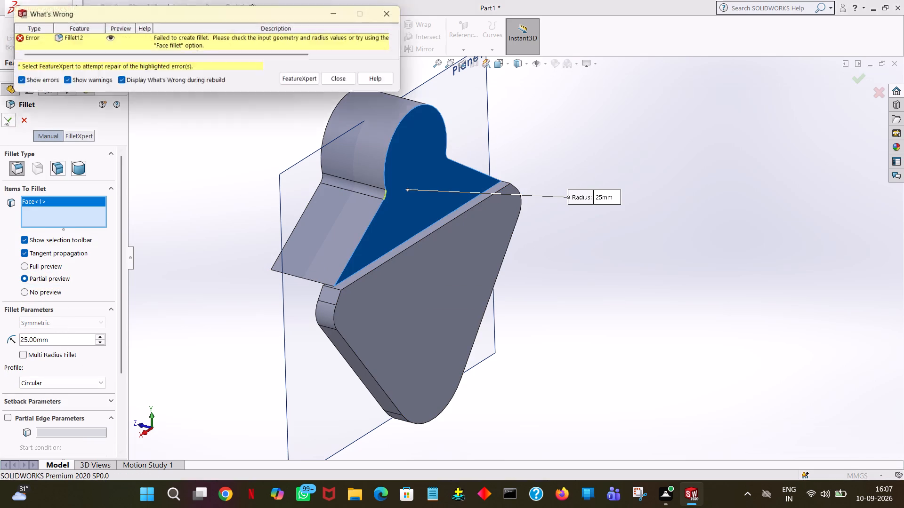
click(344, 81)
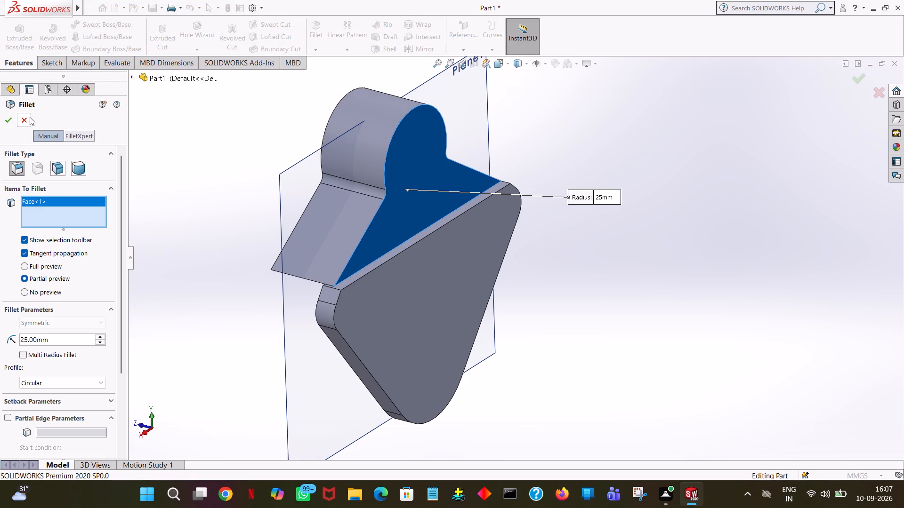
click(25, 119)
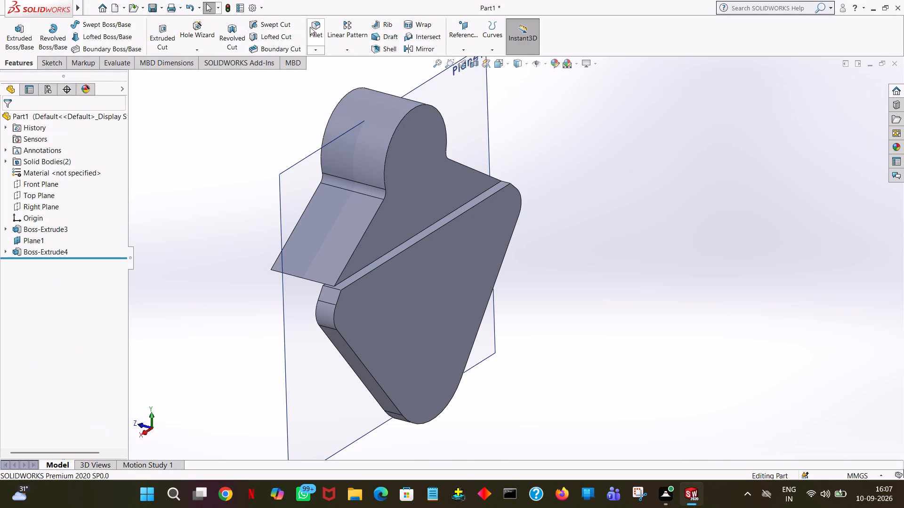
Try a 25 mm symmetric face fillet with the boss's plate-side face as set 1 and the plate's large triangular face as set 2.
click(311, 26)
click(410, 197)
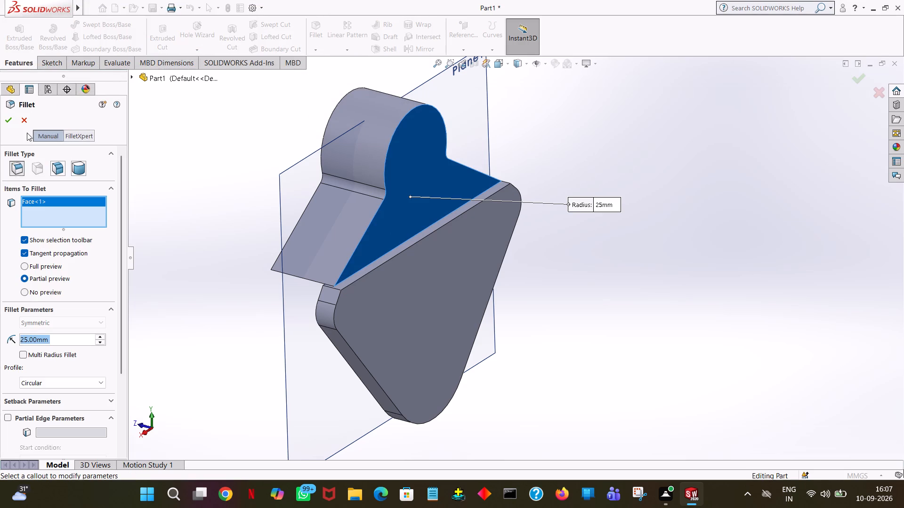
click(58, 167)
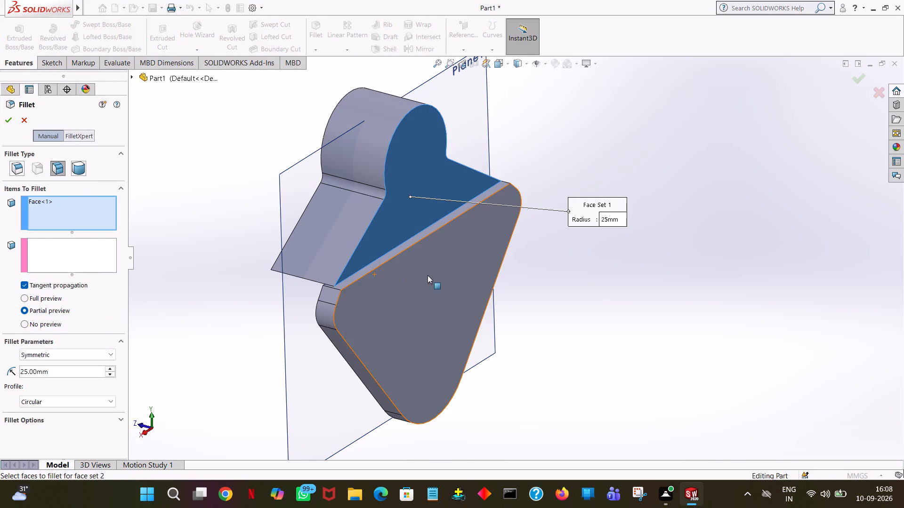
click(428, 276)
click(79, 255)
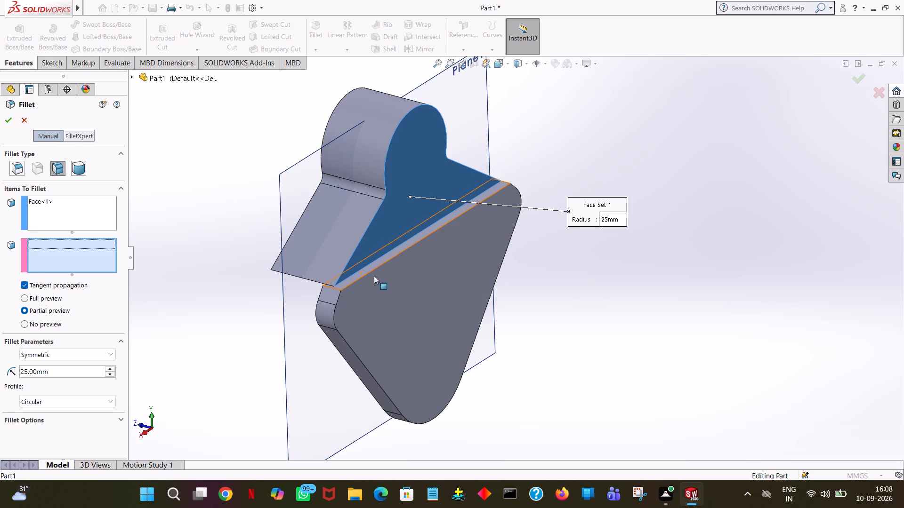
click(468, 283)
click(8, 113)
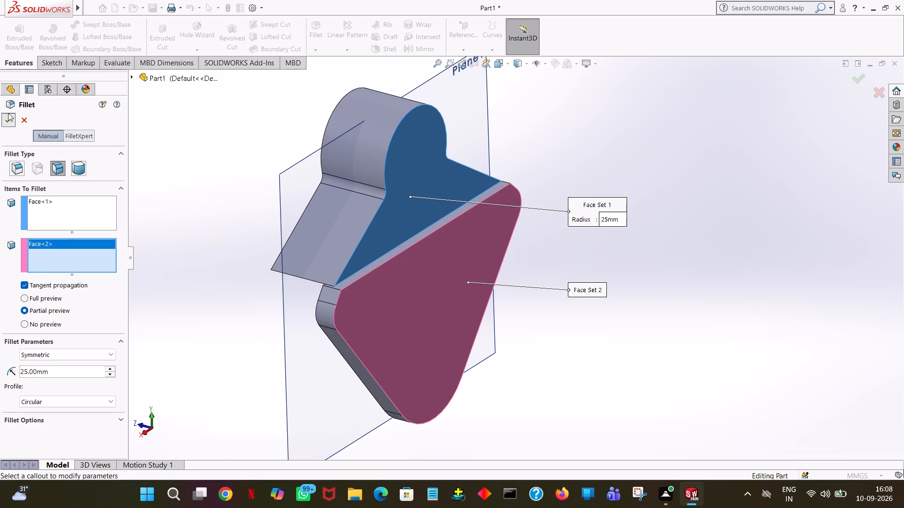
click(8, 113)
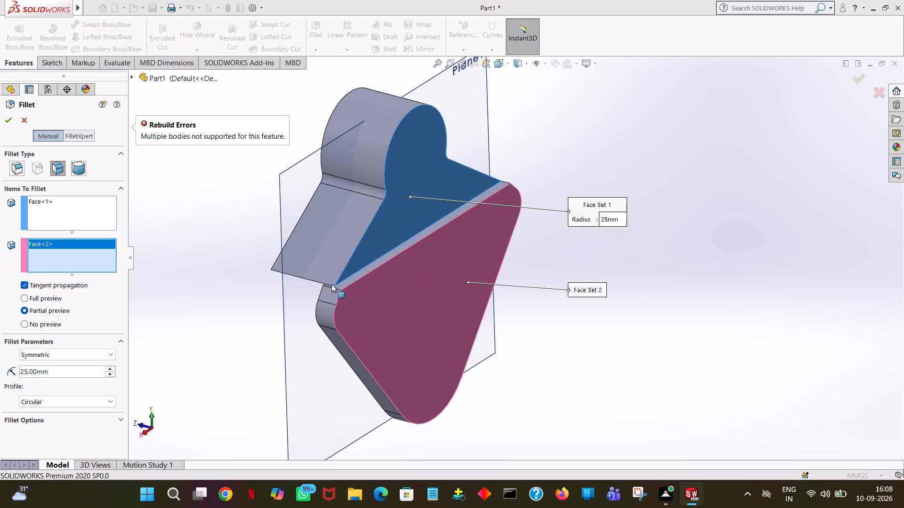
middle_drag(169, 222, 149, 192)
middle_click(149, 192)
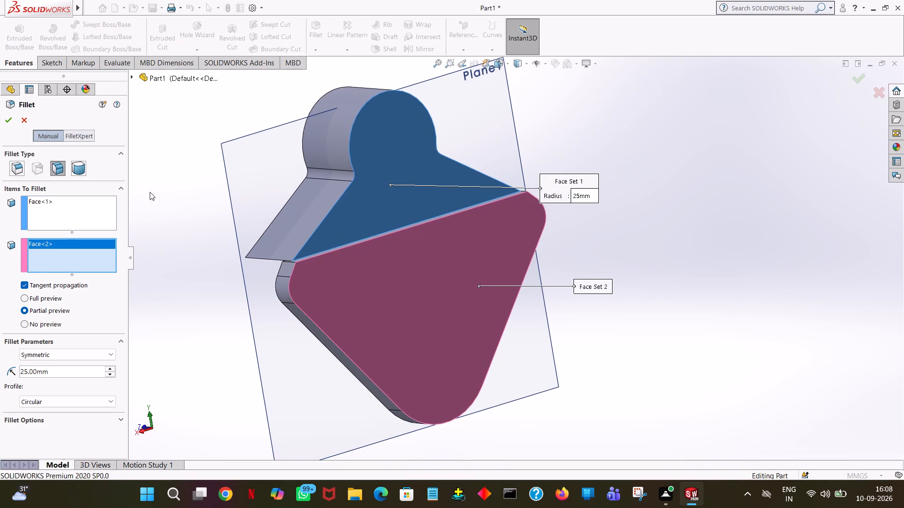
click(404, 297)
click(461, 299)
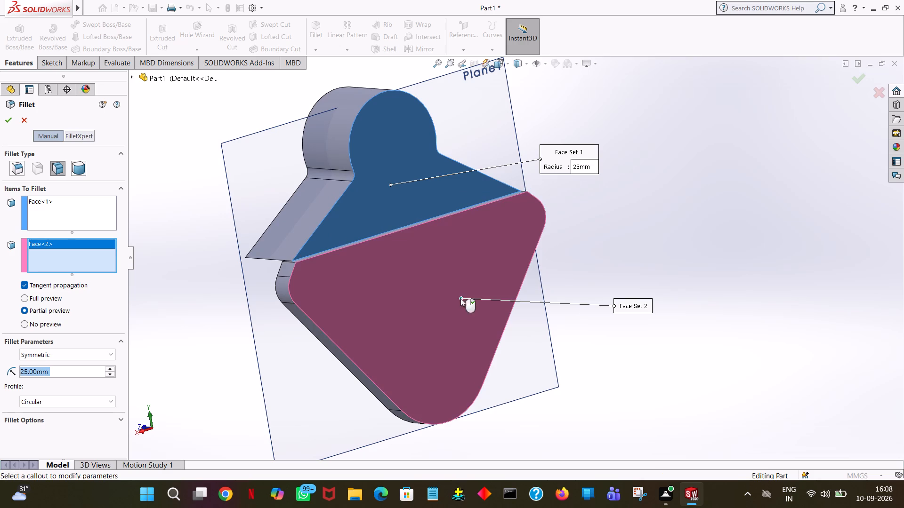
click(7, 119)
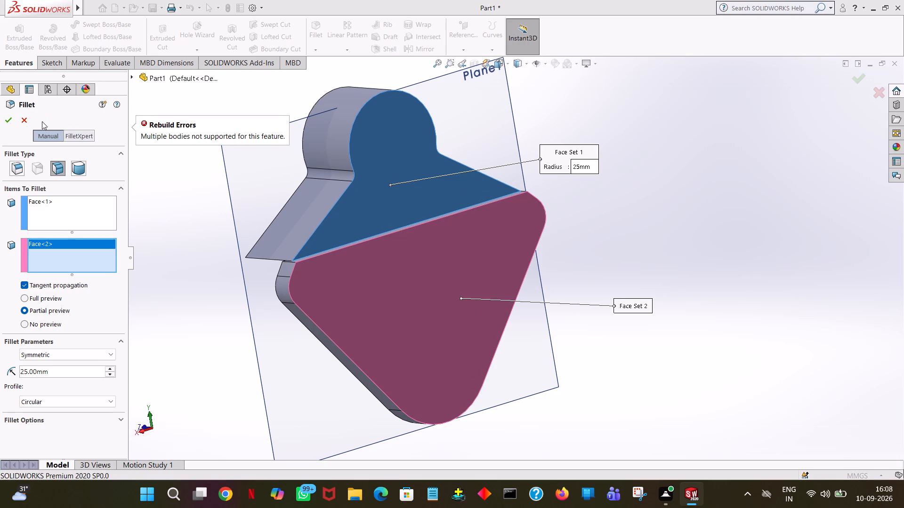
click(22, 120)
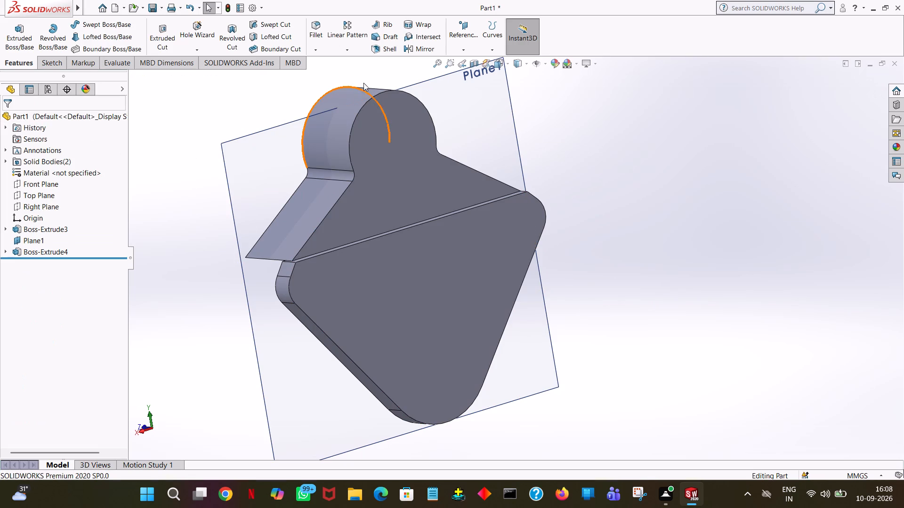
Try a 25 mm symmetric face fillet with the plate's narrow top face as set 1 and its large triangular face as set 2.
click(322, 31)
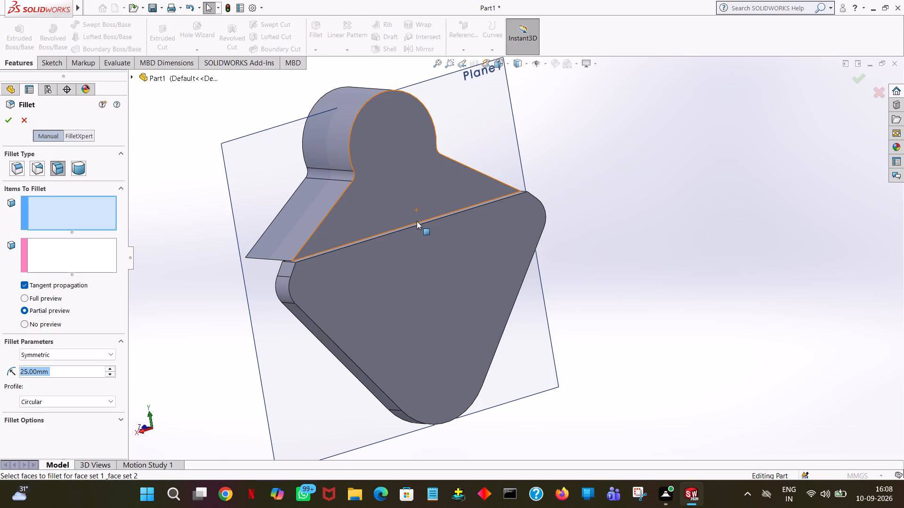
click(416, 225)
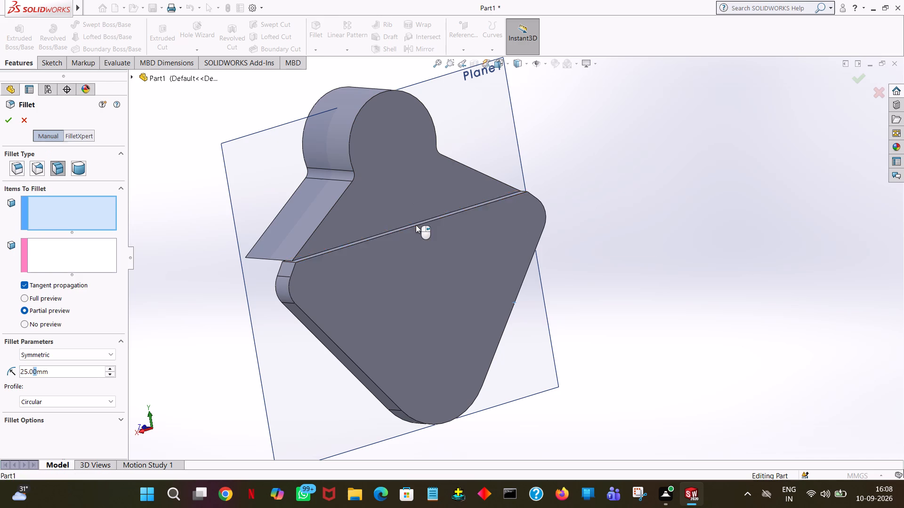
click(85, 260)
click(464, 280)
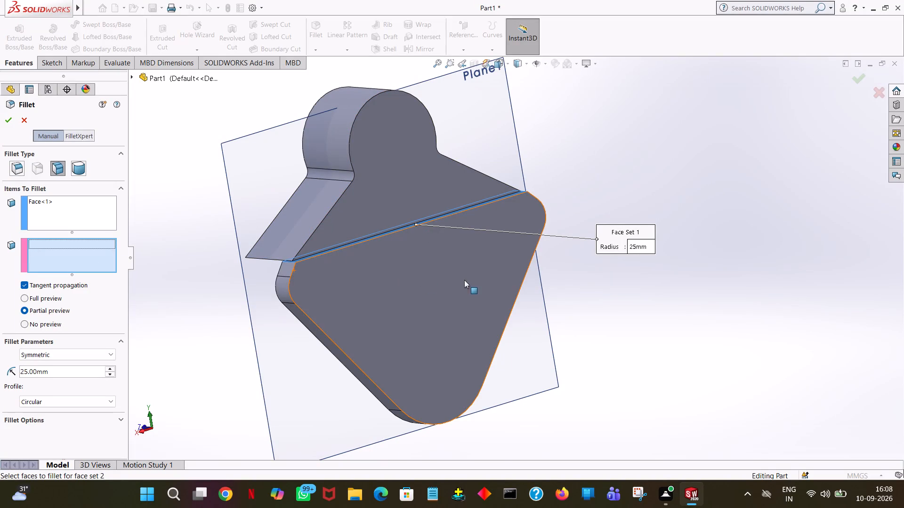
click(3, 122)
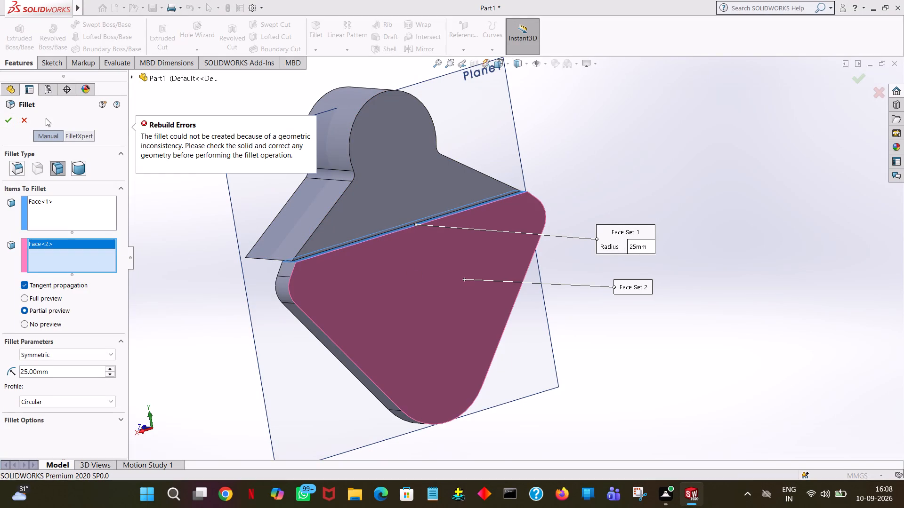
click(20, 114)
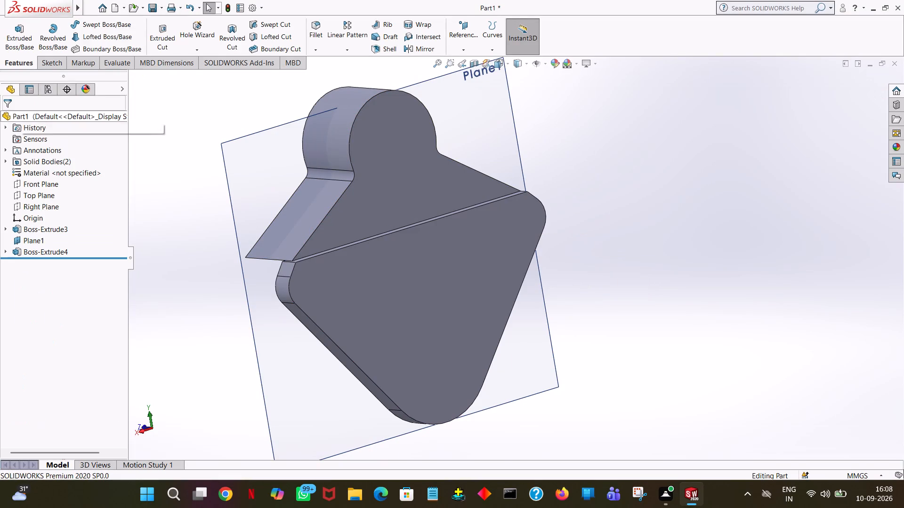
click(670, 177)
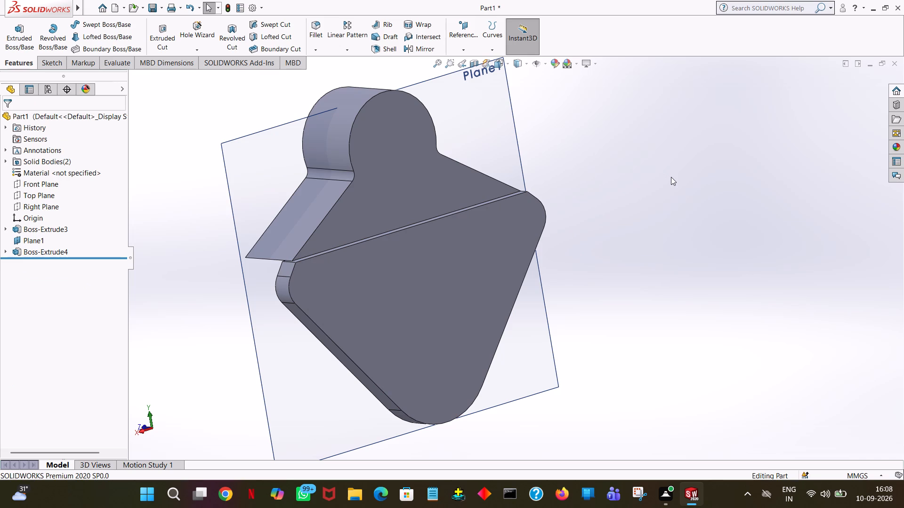
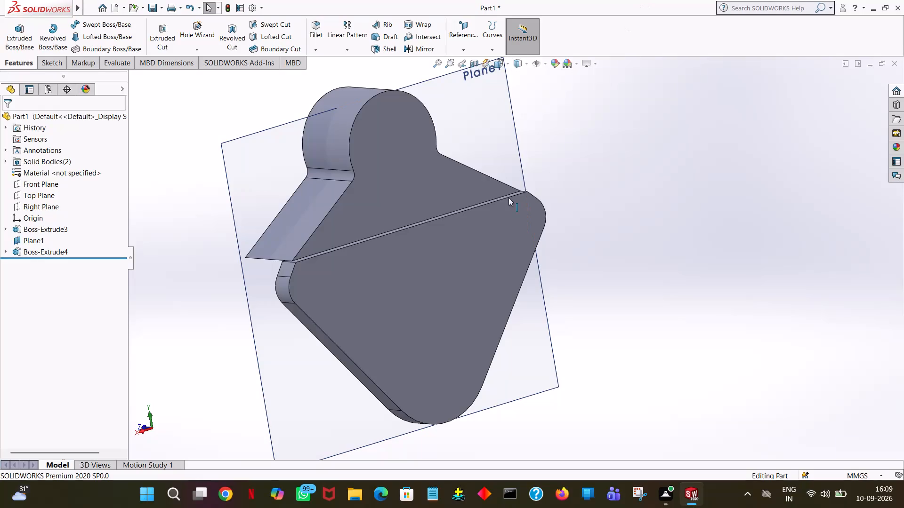
Adjust the displayed border of Plane1 around the bracket, shifting it along the boss and extending its lower edge past the plate.
click(561, 133)
middle_drag(691, 180, 731, 188)
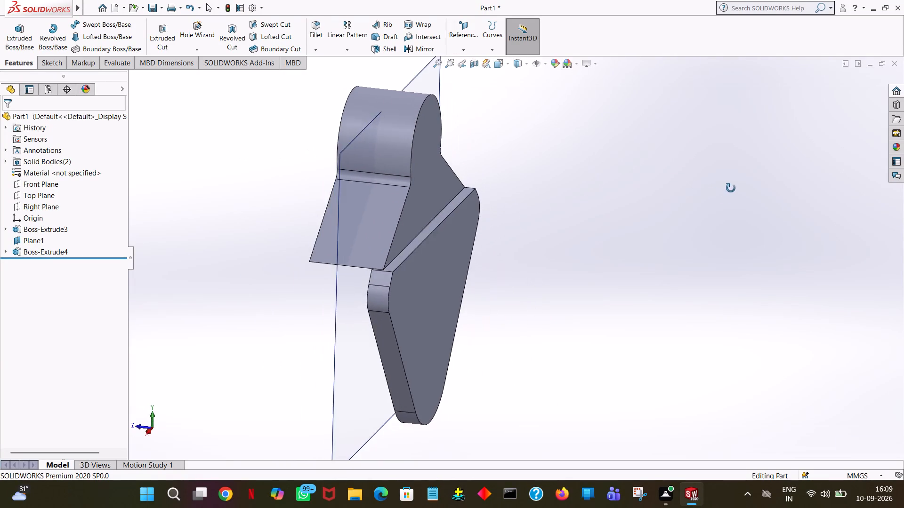
middle_drag(731, 188, 745, 152)
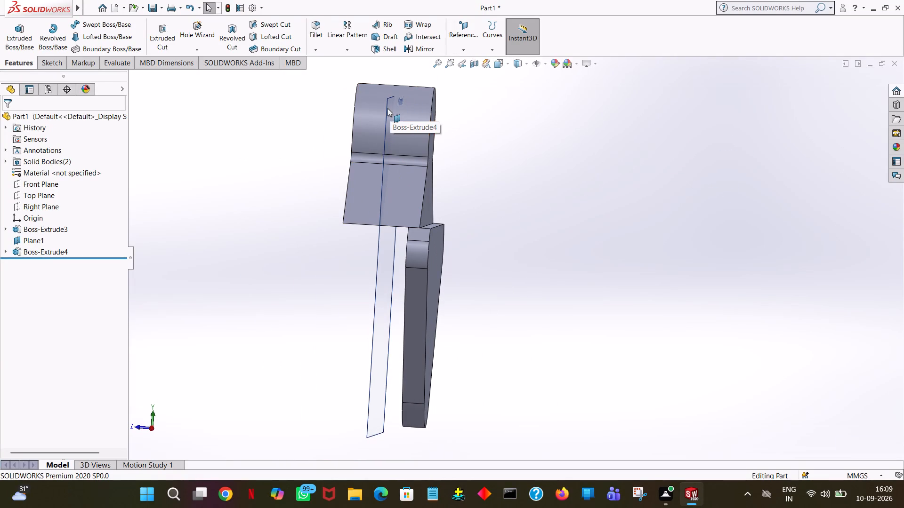
drag(386, 110, 388, 86)
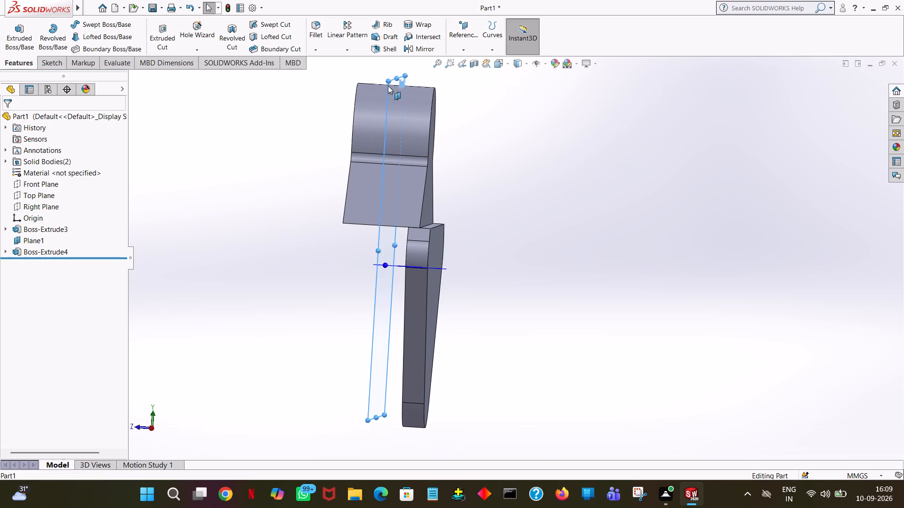
drag(388, 86, 390, 79)
click(671, 180)
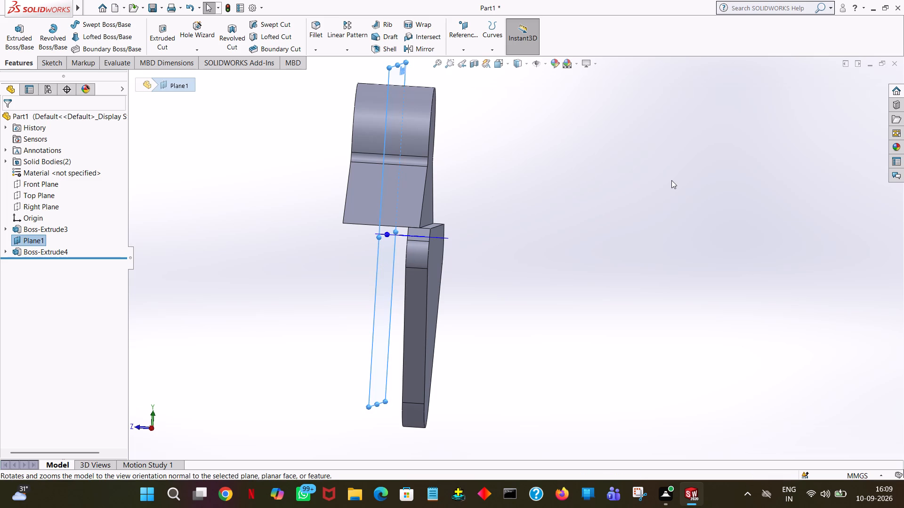
middle_drag(610, 207, 623, 207)
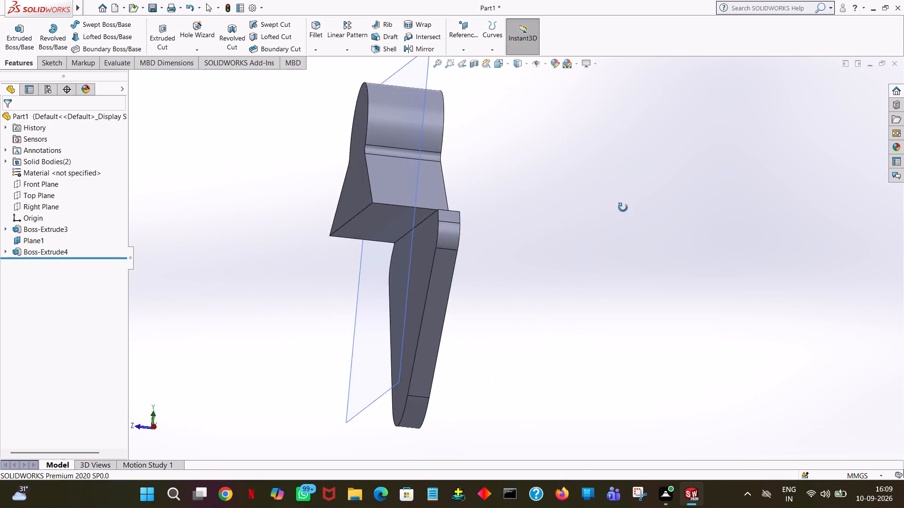
middle_drag(623, 207, 622, 197)
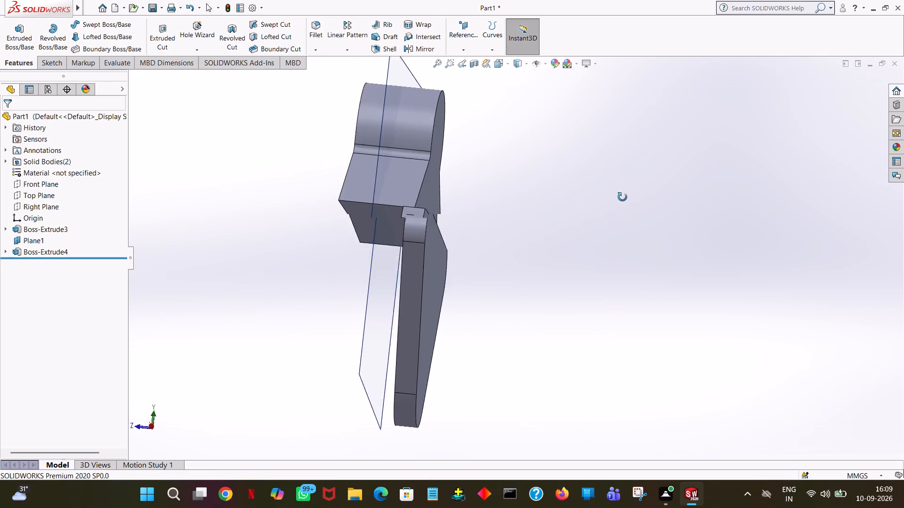
middle_drag(622, 197, 619, 244)
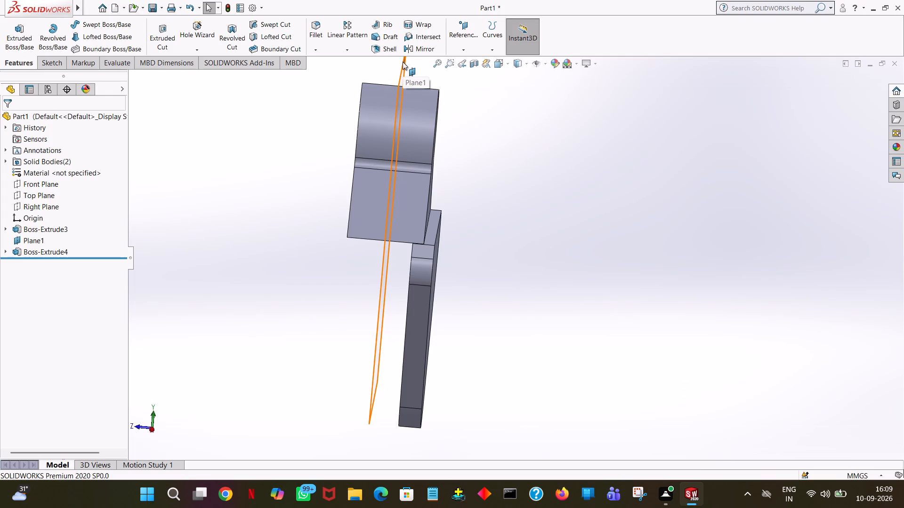
drag(403, 62, 397, 109)
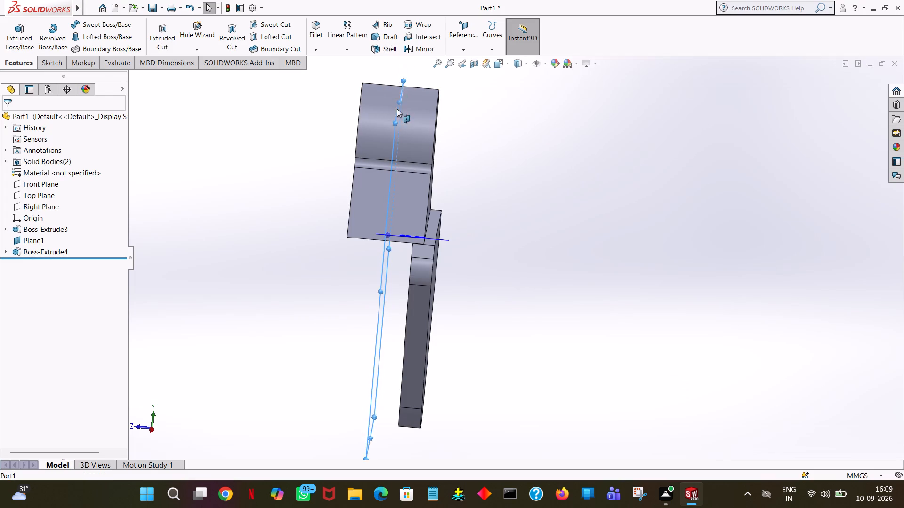
drag(397, 109, 388, 60)
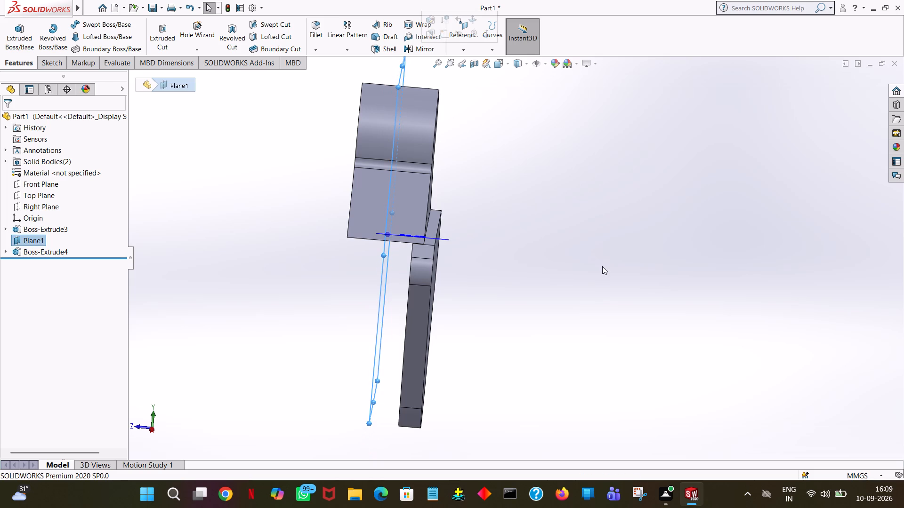
middle_drag(576, 230, 463, 227)
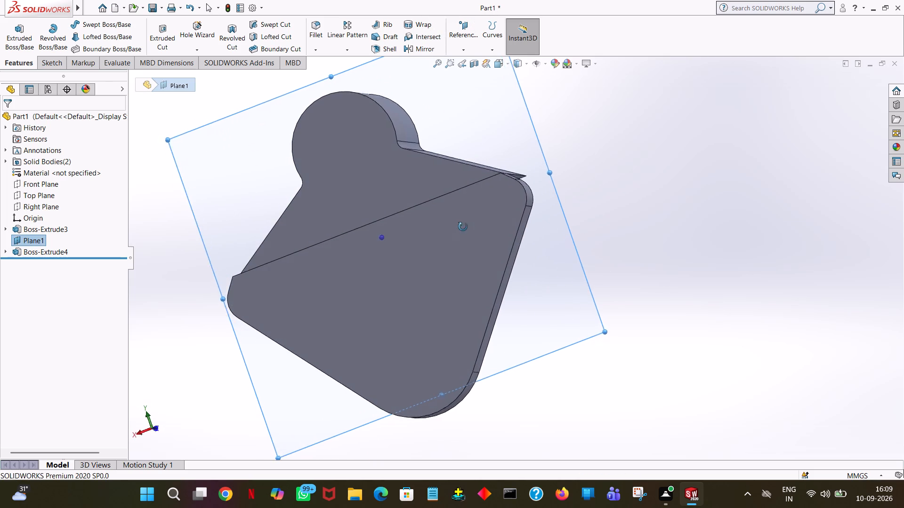
middle_drag(463, 227, 559, 154)
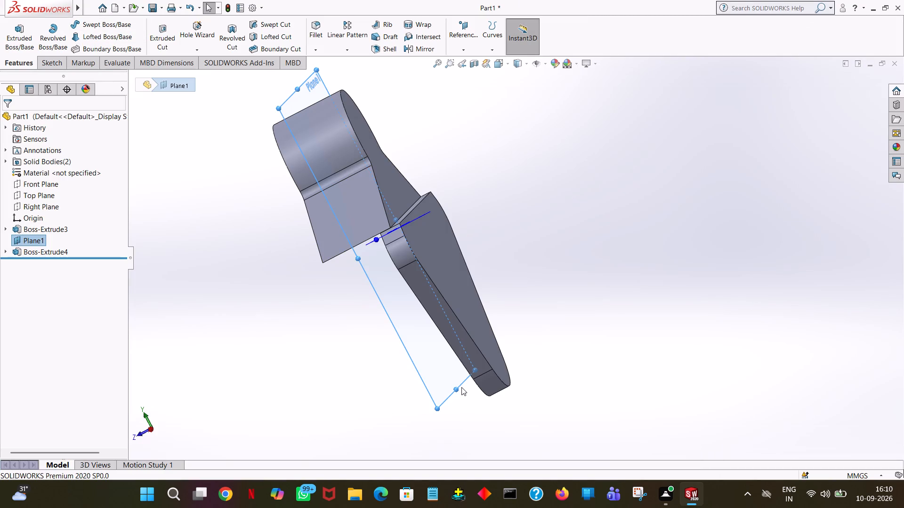
drag(458, 389, 456, 443)
click(623, 213)
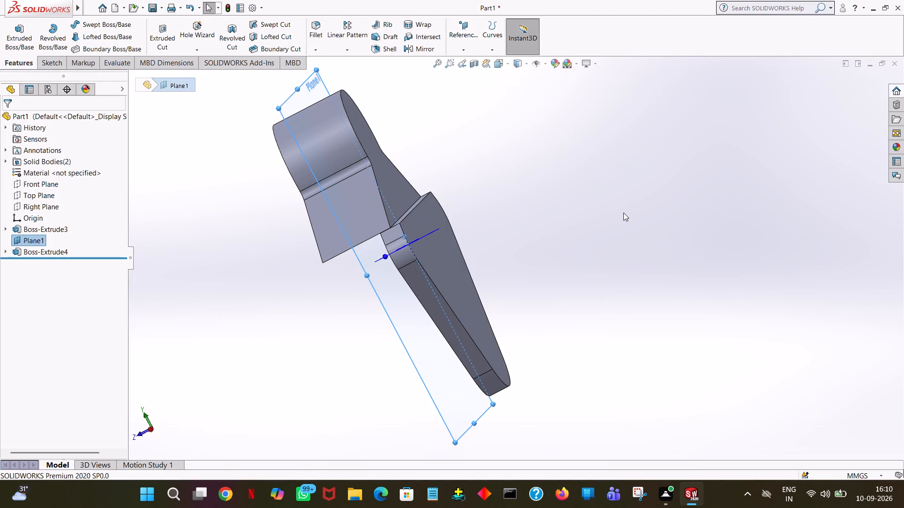
Examine the junction between the boss and the rounded triangular plate from the front, back and sides.
middle_drag(577, 294, 486, 369)
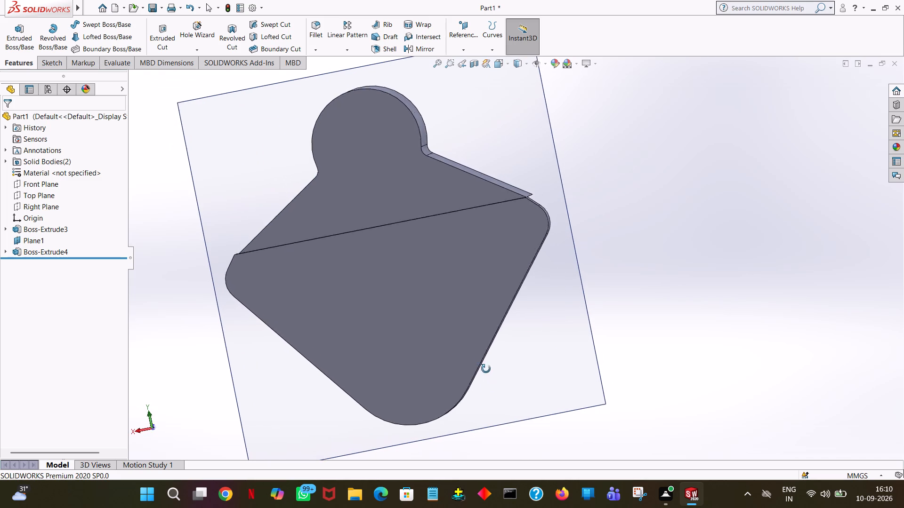
middle_drag(486, 369, 480, 354)
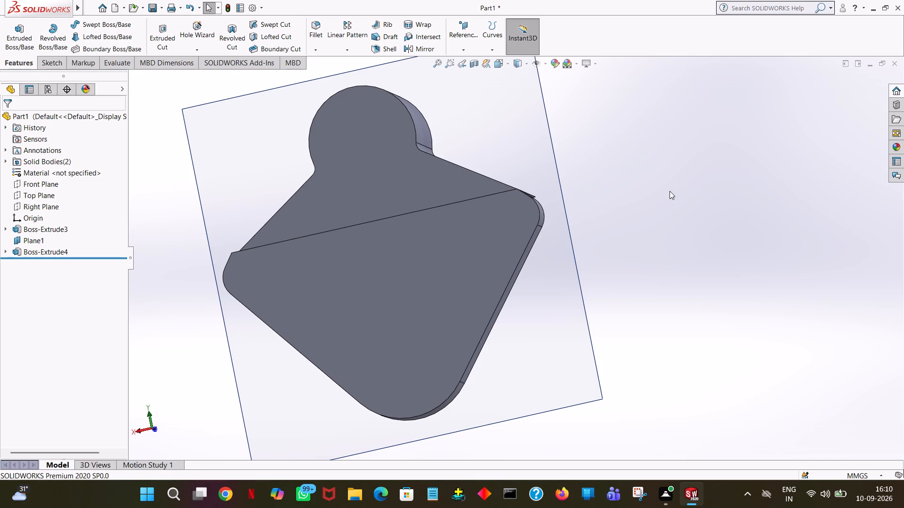
middle_drag(688, 186, 871, 190)
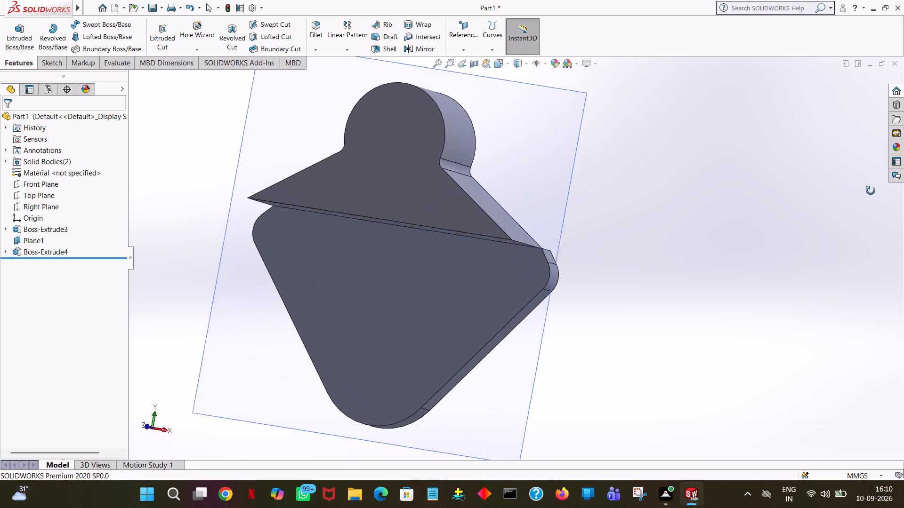
middle_drag(871, 190, 835, 317)
middle_drag(801, 334, 743, 316)
middle_drag(744, 314, 752, 302)
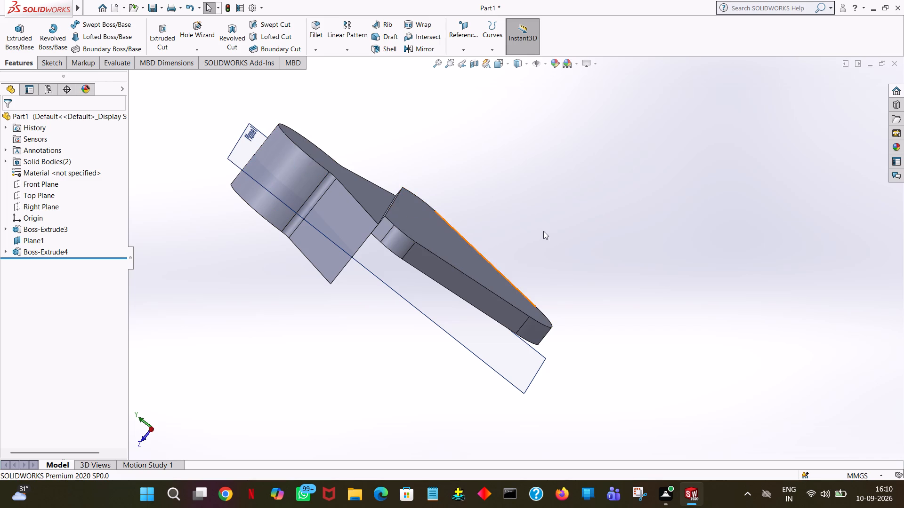
middle_drag(542, 233, 382, 395)
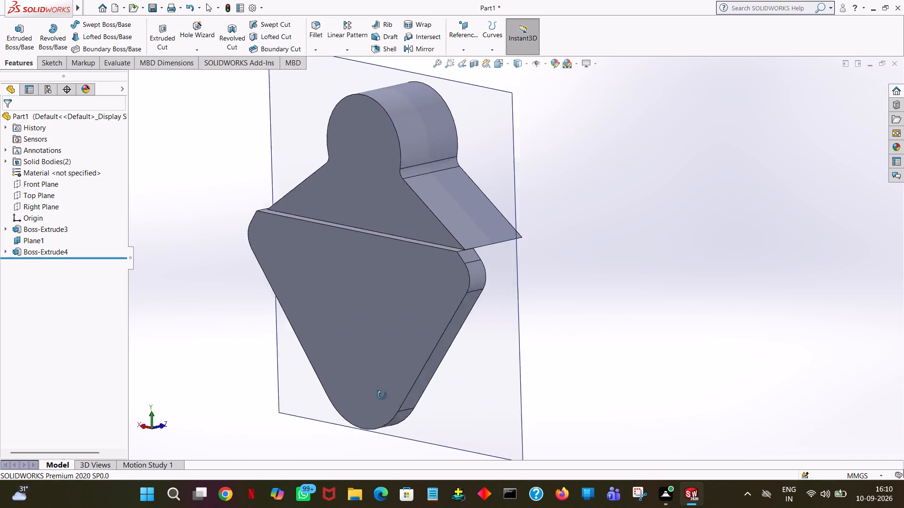
middle_drag(382, 395, 362, 390)
middle_drag(333, 384, 341, 360)
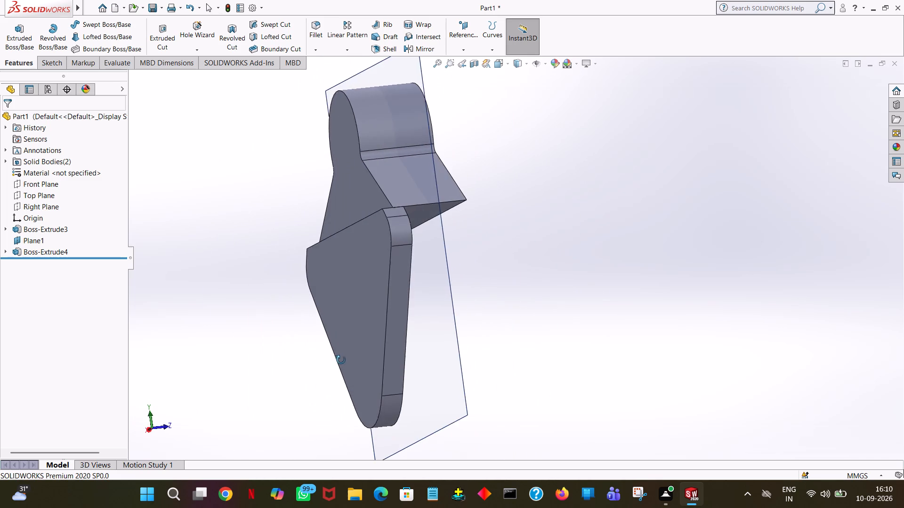
middle_drag(341, 360, 338, 366)
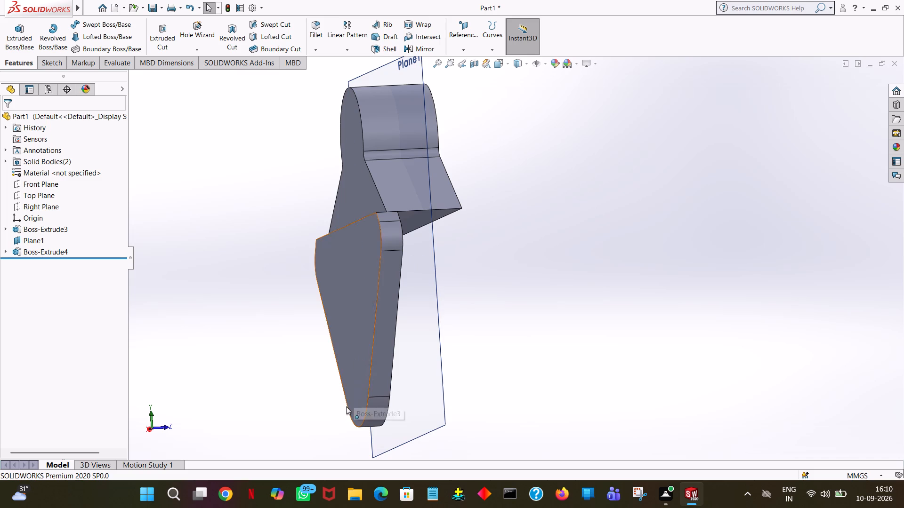
middle_drag(297, 433, 333, 381)
middle_drag(646, 353, 550, 362)
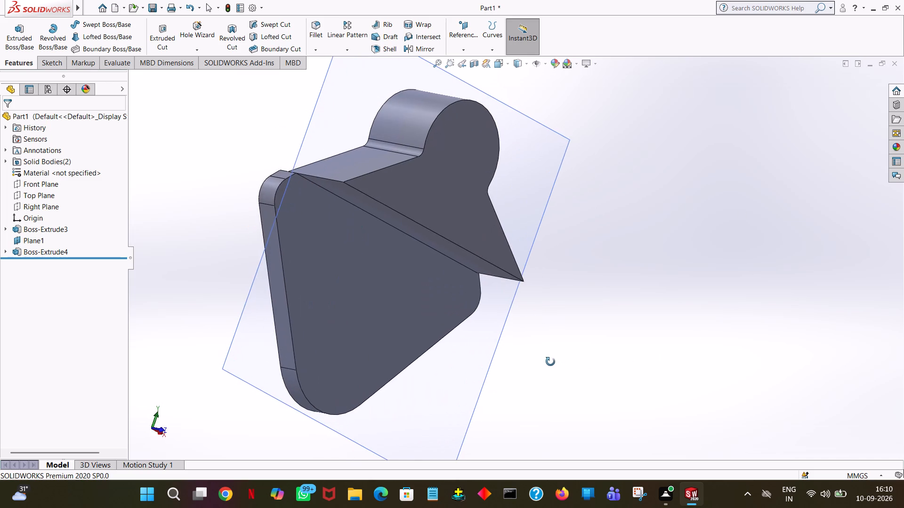
middle_drag(550, 362, 574, 470)
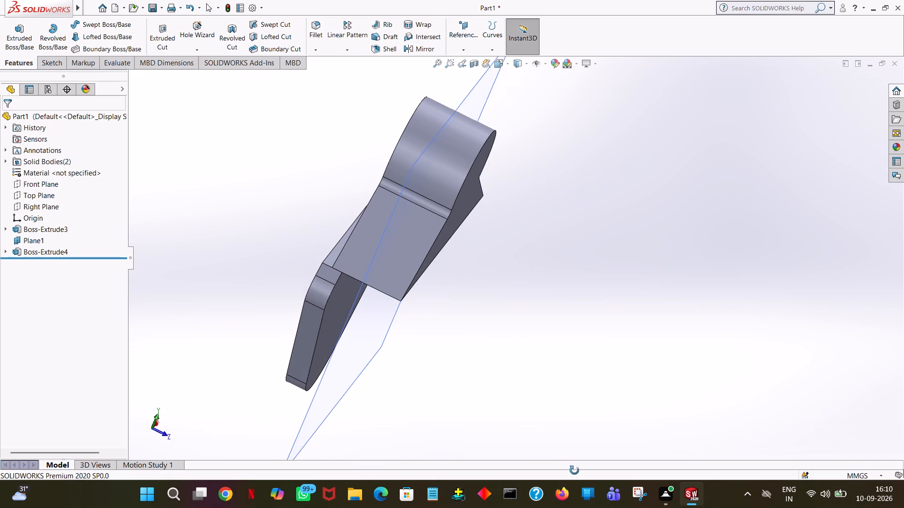
middle_drag(574, 470, 579, 351)
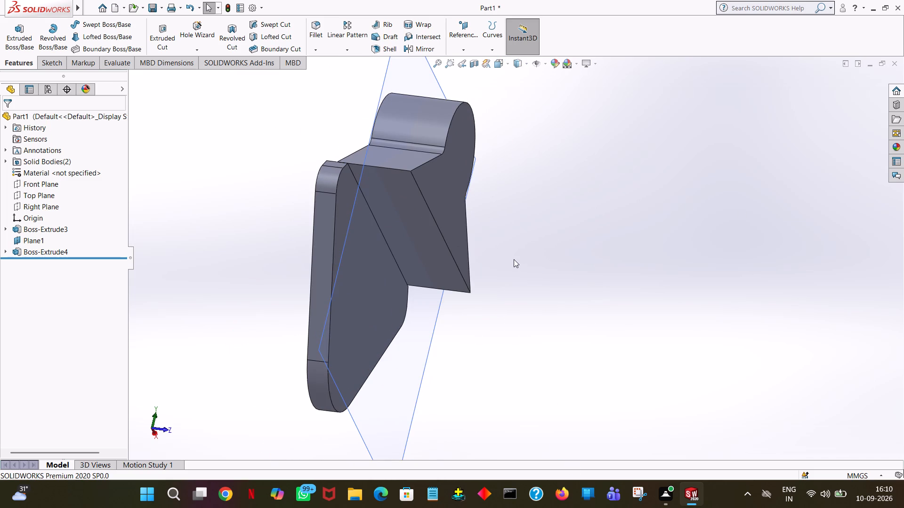
scroll(514, 259, left, 9)
scroll(371, 108, left, 5)
middle_drag(293, 175, 303, 198)
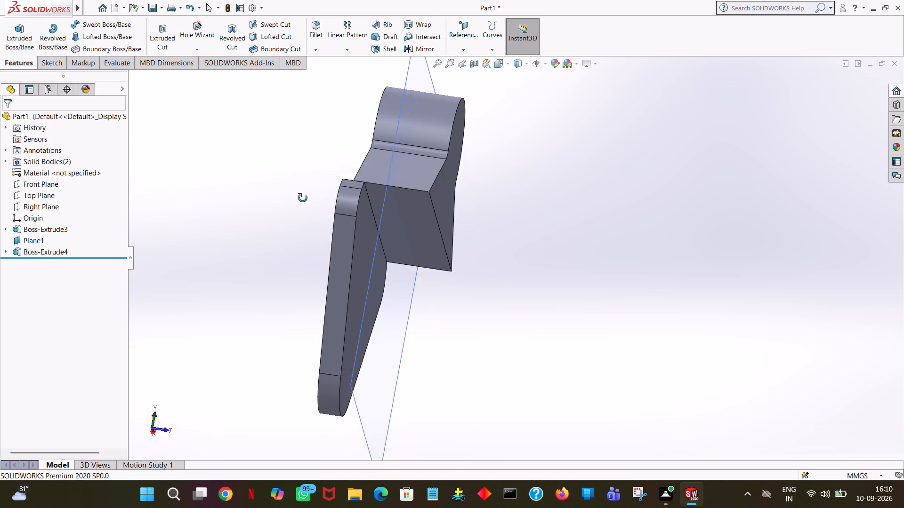
middle_drag(303, 198, 415, 295)
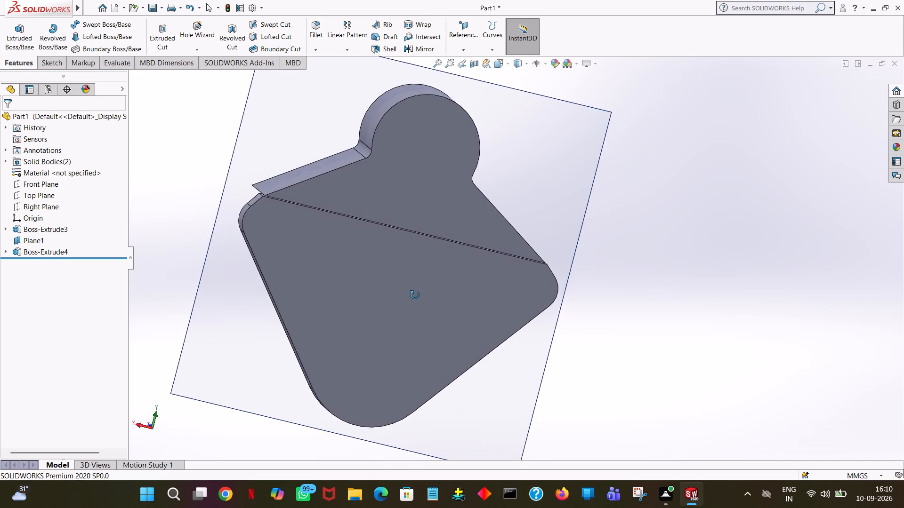
middle_drag(415, 295, 428, 372)
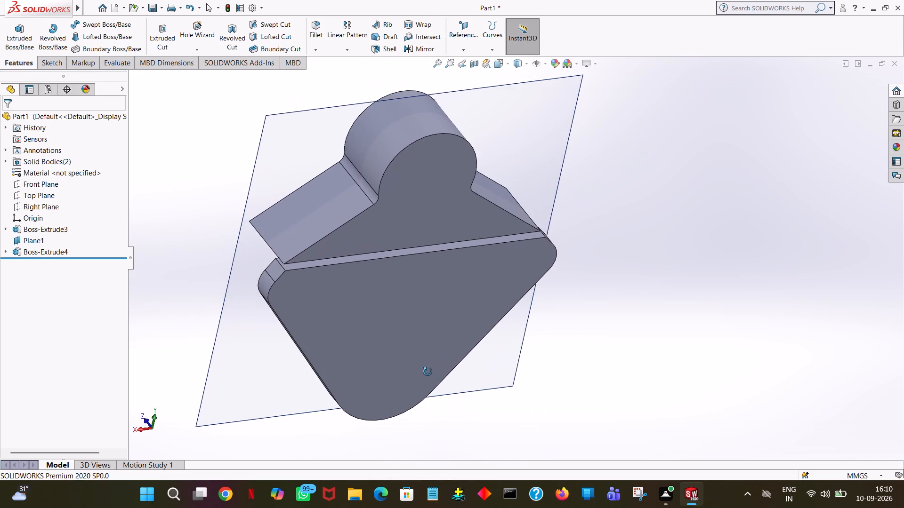
middle_drag(428, 372, 418, 407)
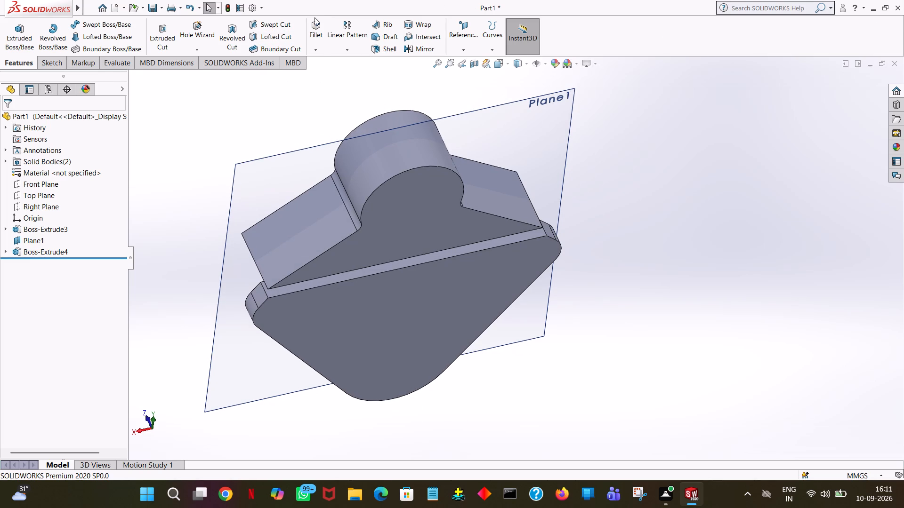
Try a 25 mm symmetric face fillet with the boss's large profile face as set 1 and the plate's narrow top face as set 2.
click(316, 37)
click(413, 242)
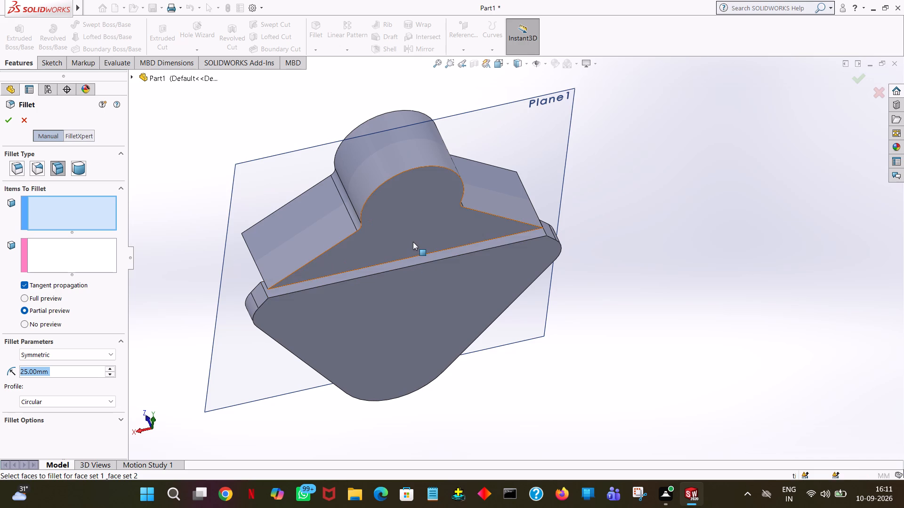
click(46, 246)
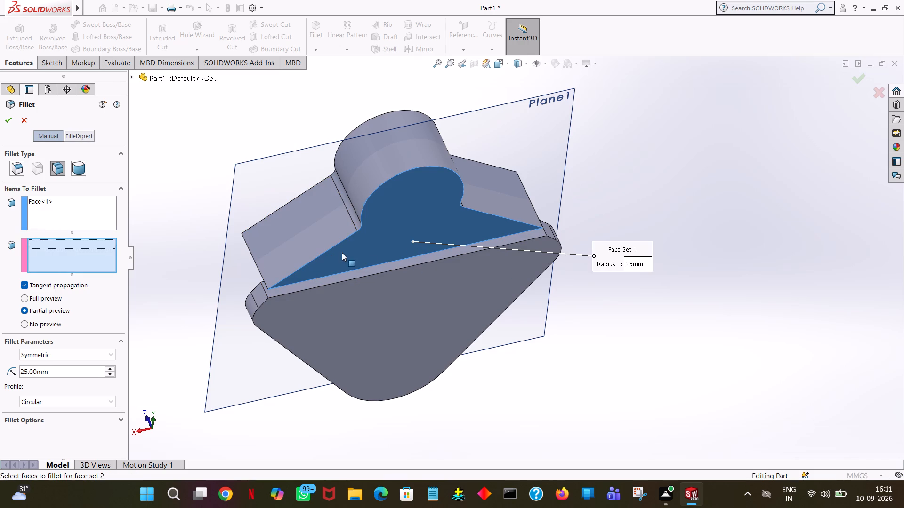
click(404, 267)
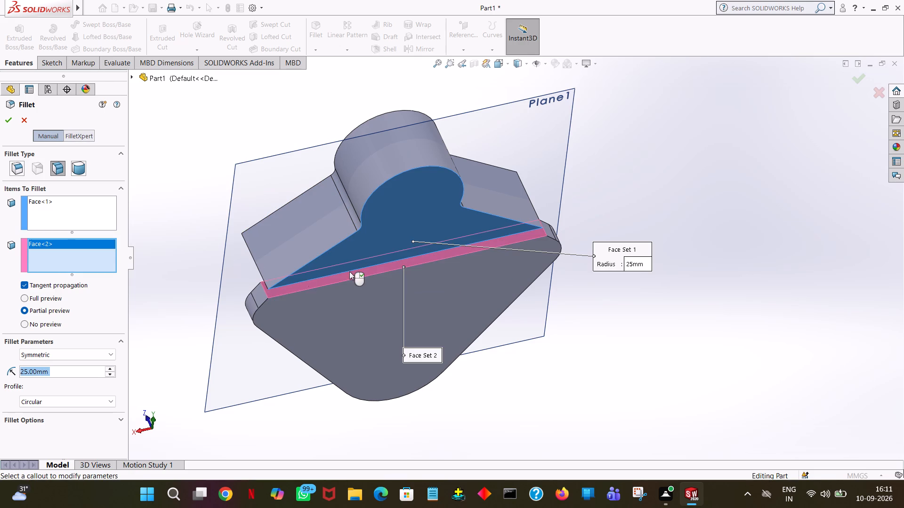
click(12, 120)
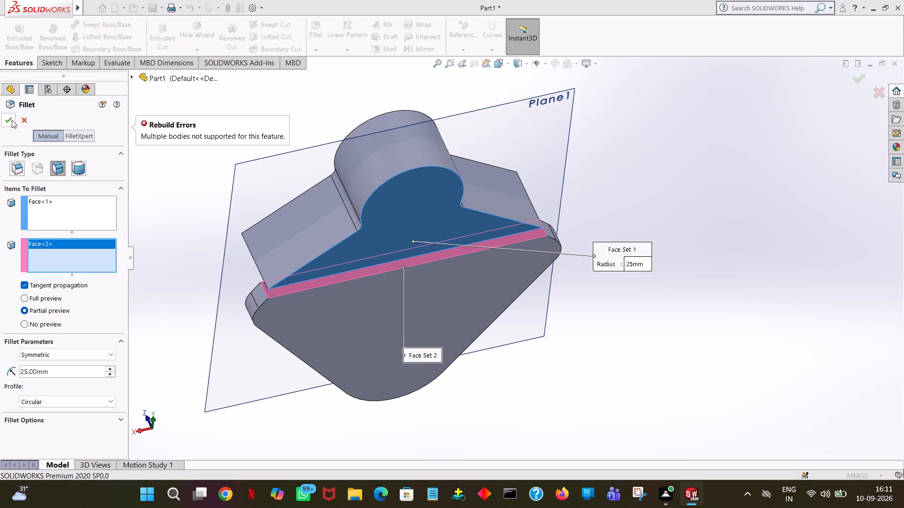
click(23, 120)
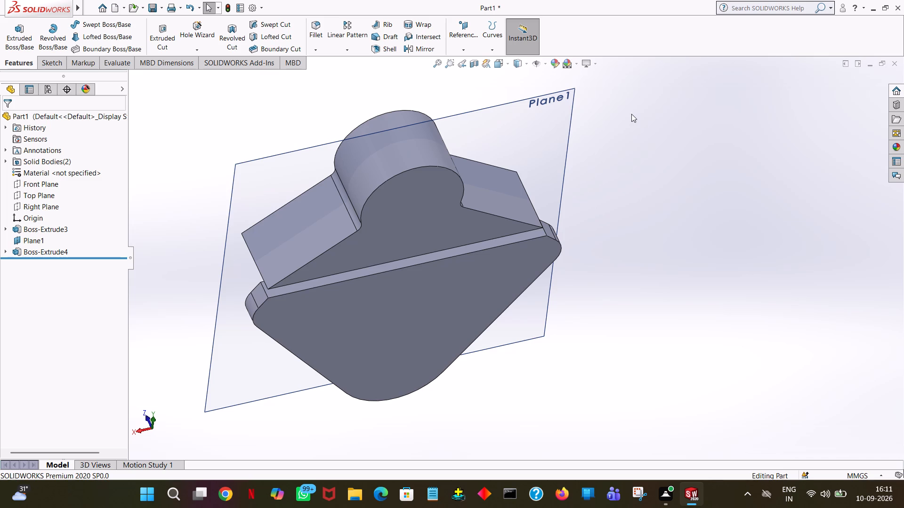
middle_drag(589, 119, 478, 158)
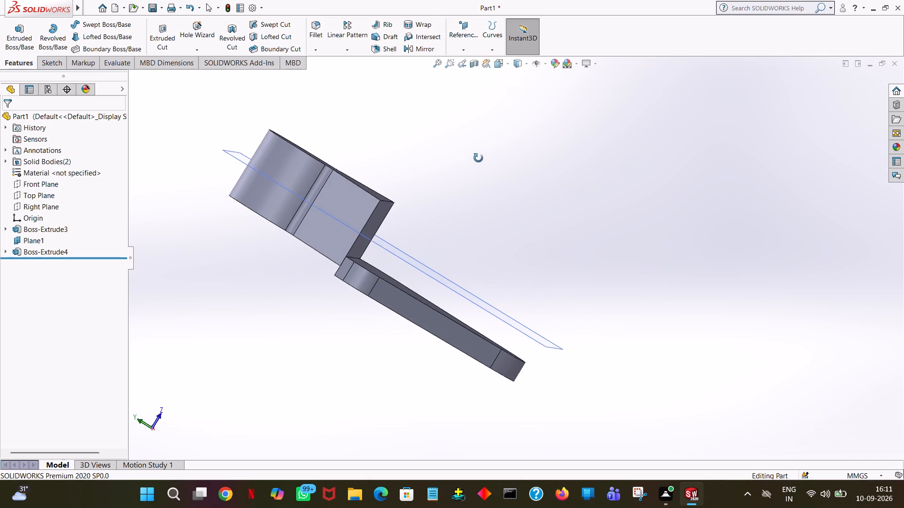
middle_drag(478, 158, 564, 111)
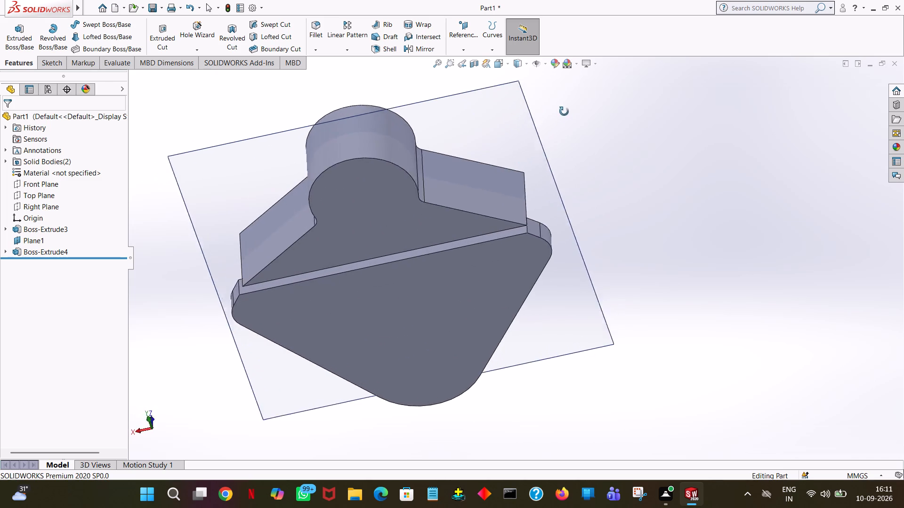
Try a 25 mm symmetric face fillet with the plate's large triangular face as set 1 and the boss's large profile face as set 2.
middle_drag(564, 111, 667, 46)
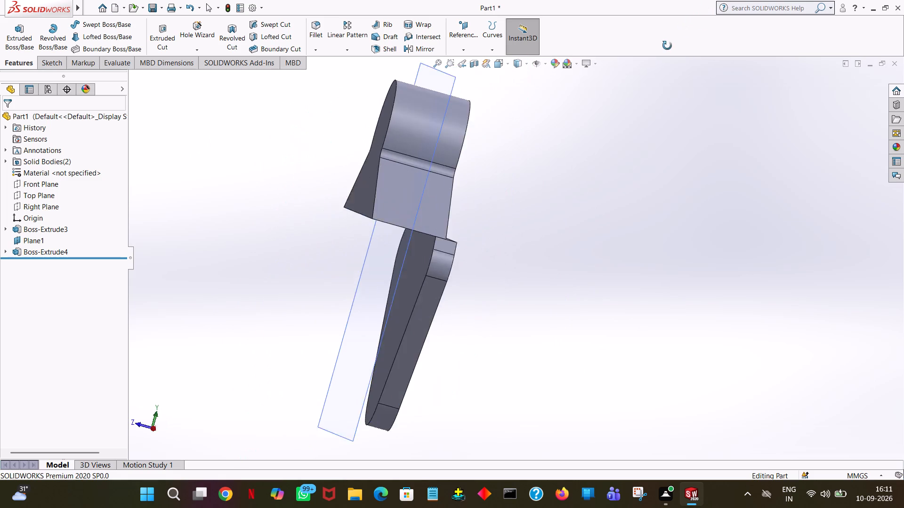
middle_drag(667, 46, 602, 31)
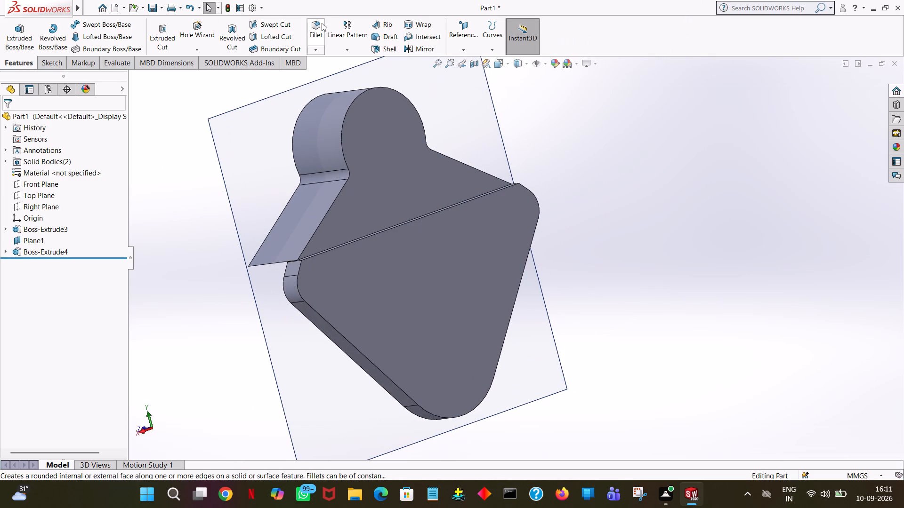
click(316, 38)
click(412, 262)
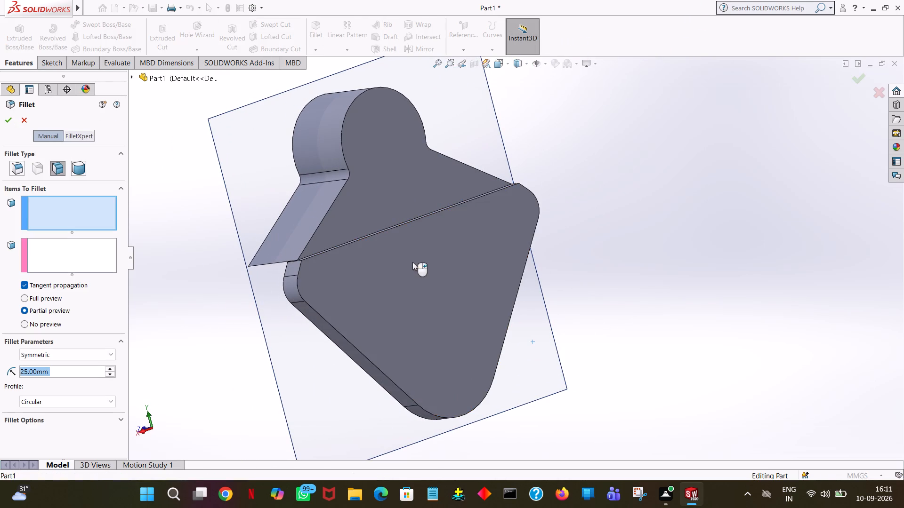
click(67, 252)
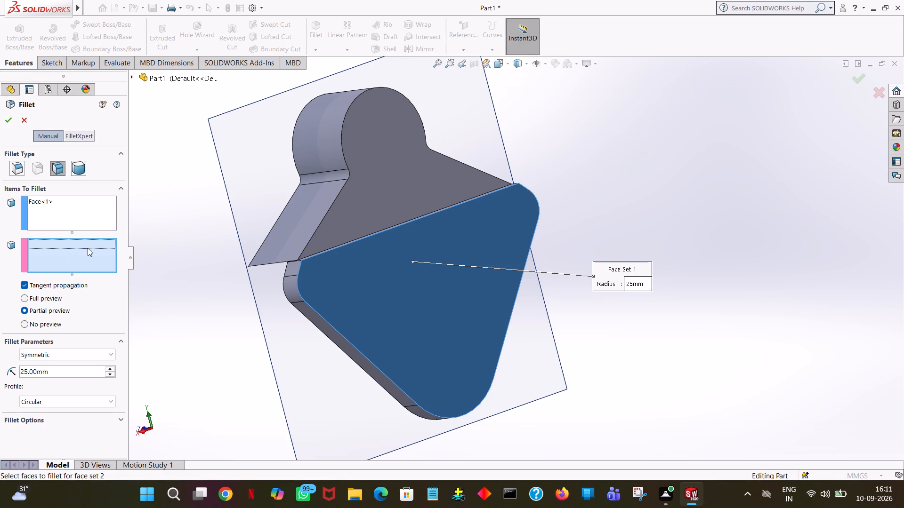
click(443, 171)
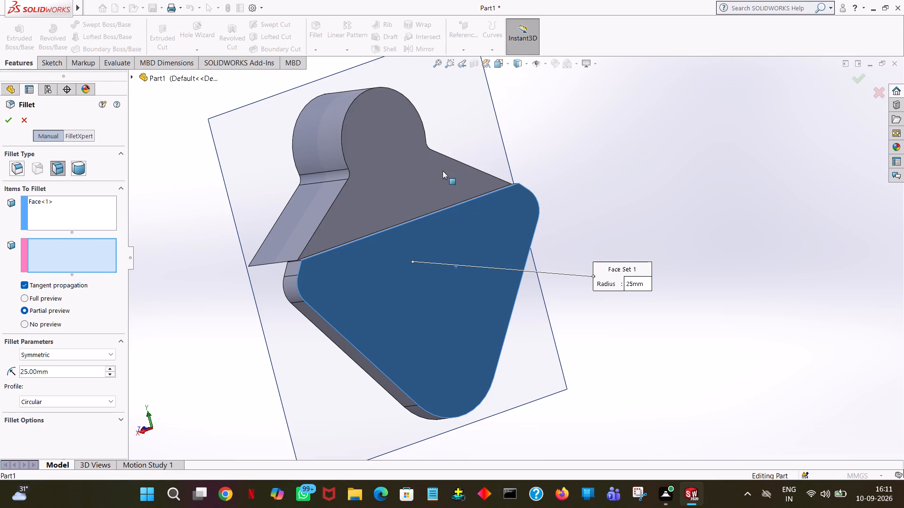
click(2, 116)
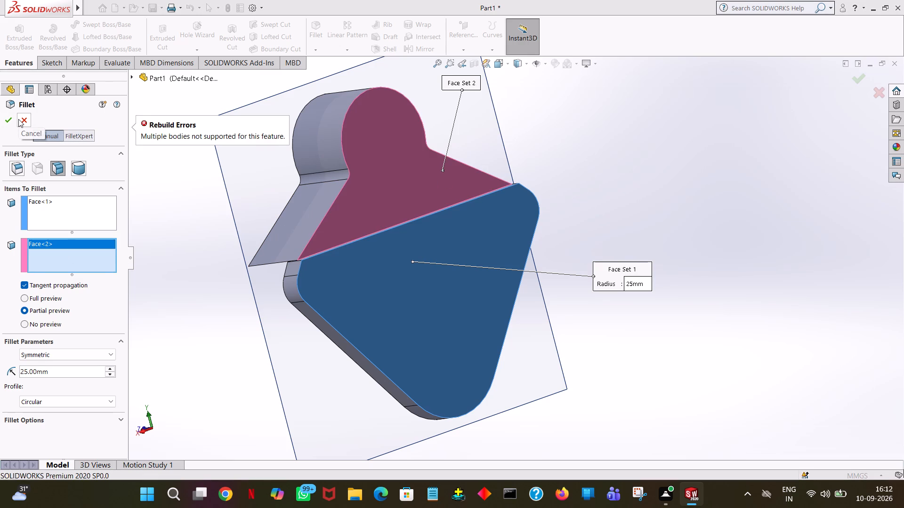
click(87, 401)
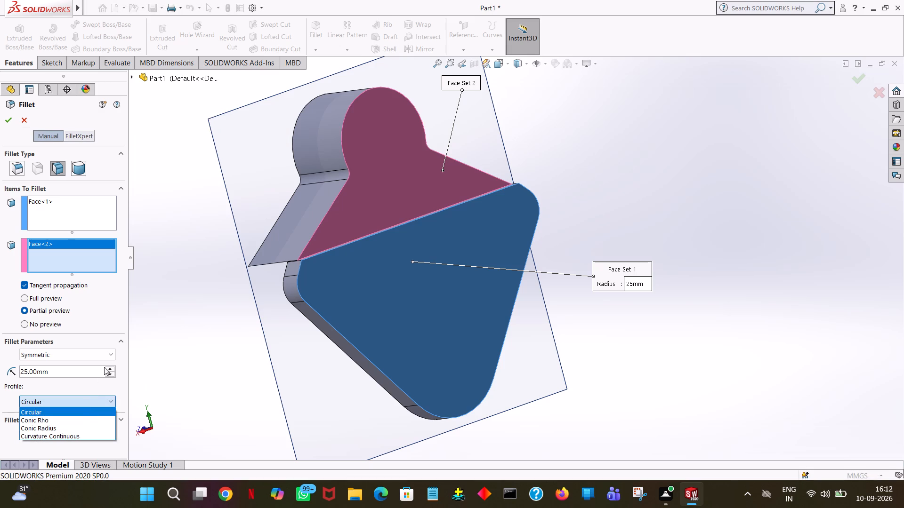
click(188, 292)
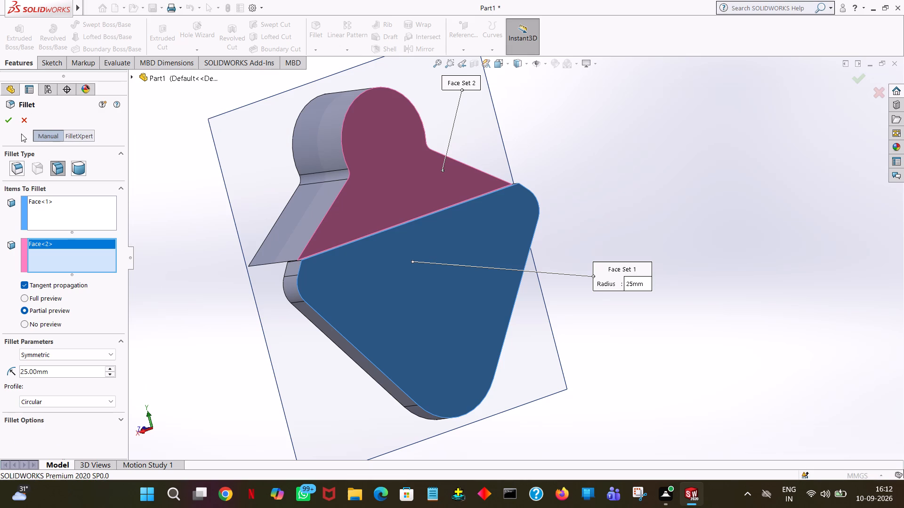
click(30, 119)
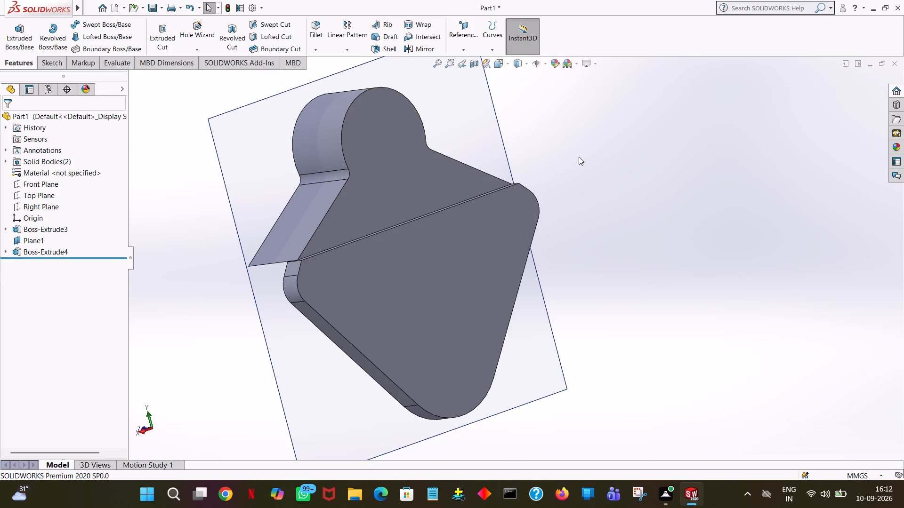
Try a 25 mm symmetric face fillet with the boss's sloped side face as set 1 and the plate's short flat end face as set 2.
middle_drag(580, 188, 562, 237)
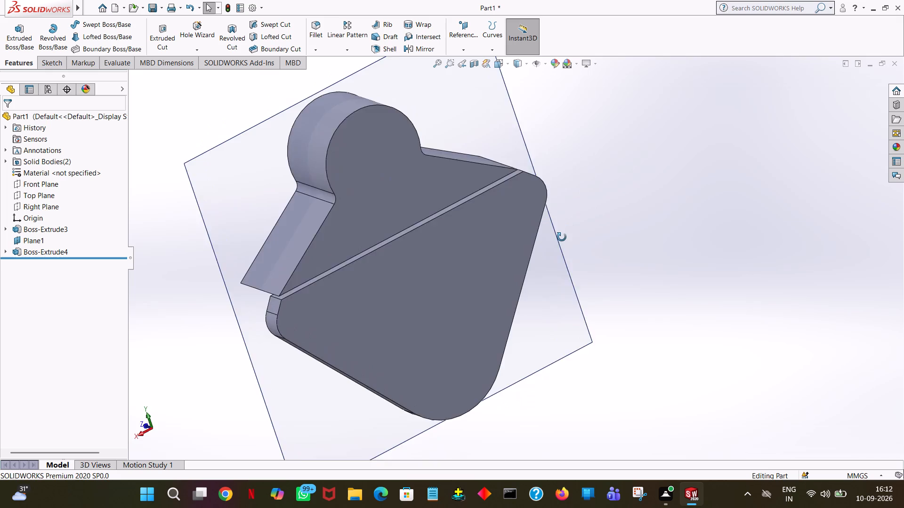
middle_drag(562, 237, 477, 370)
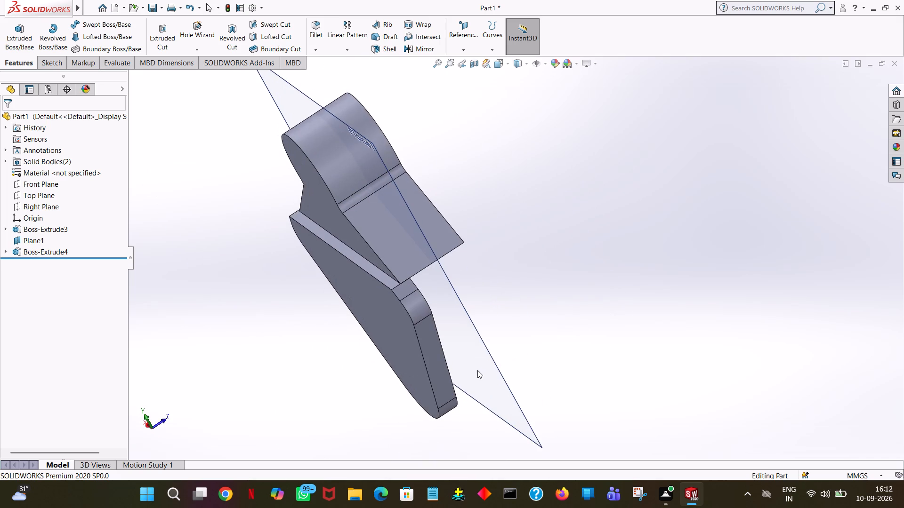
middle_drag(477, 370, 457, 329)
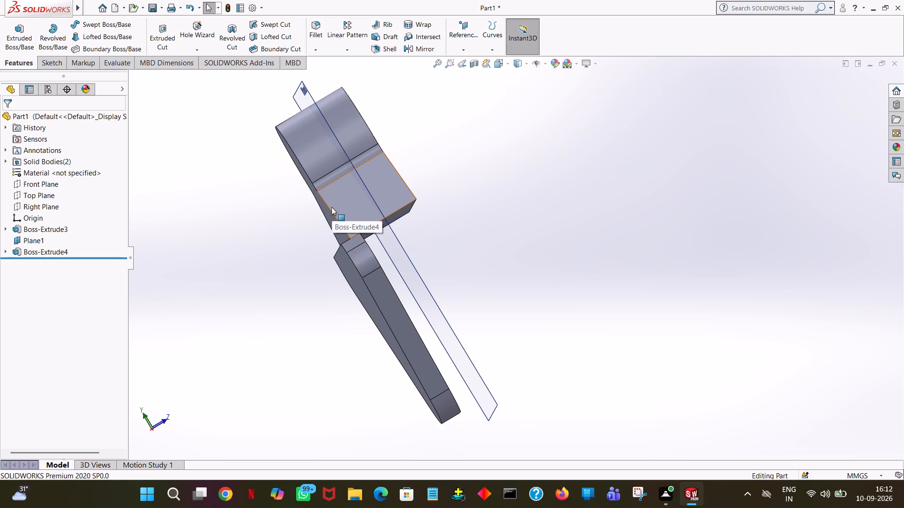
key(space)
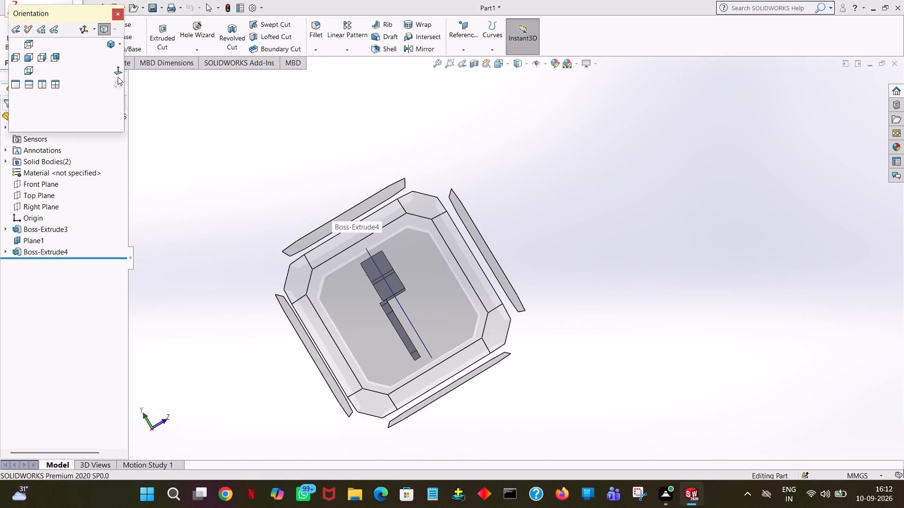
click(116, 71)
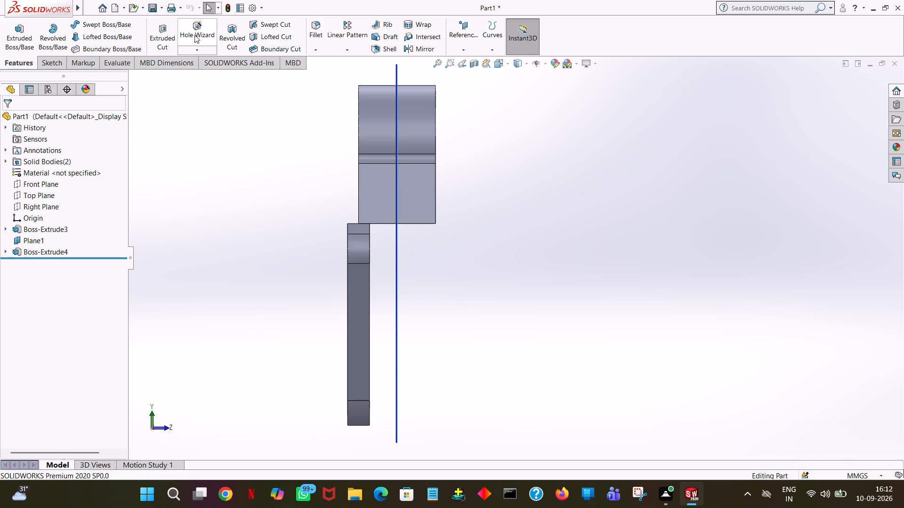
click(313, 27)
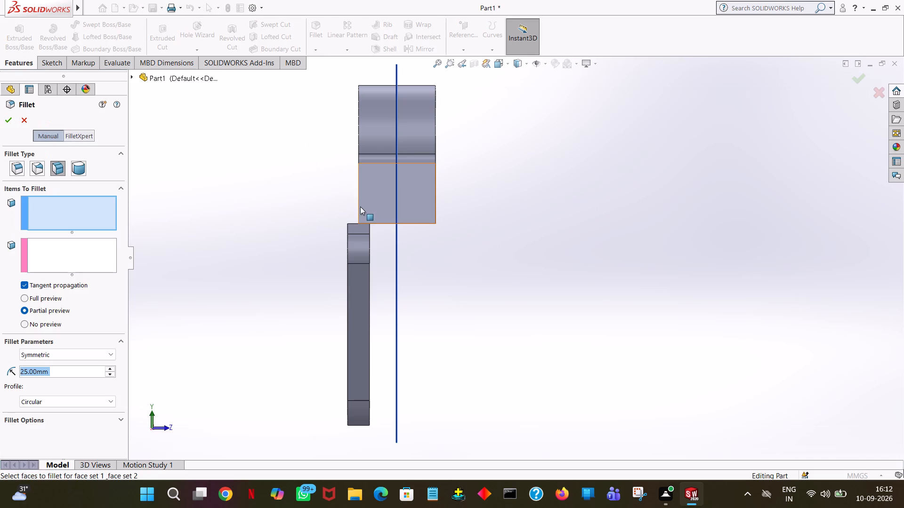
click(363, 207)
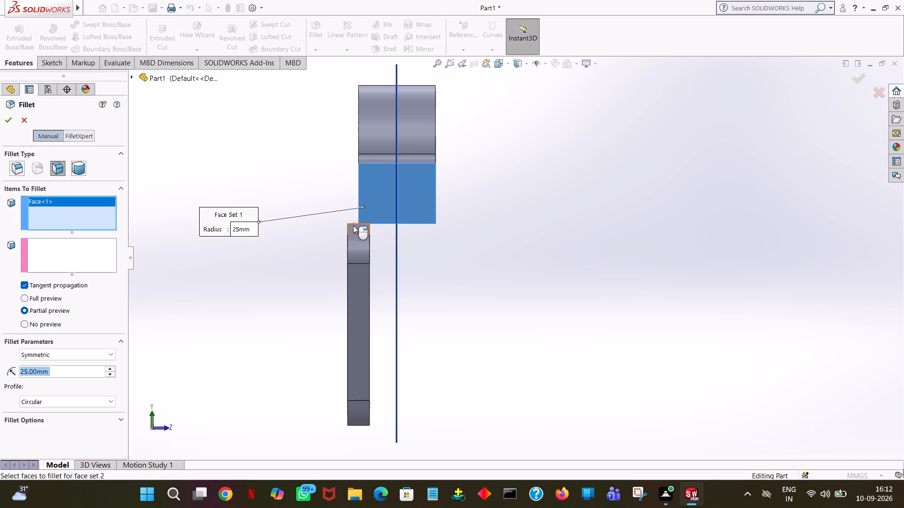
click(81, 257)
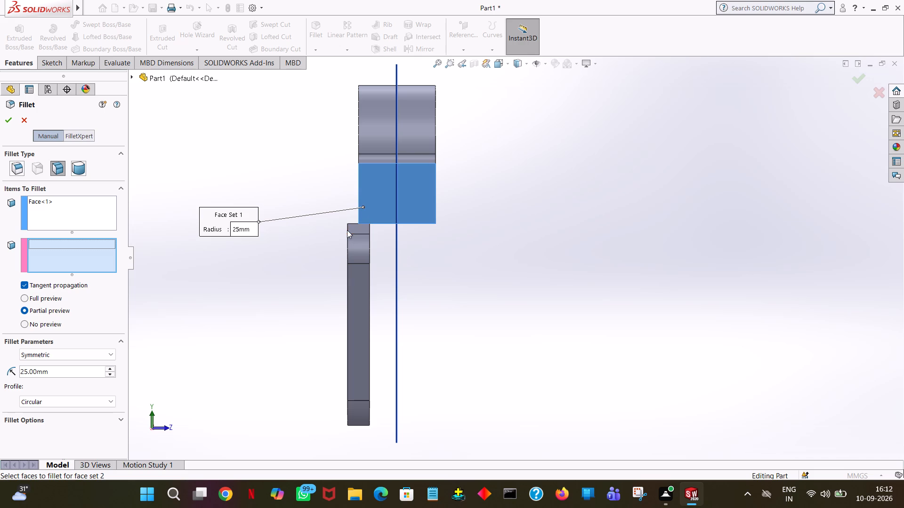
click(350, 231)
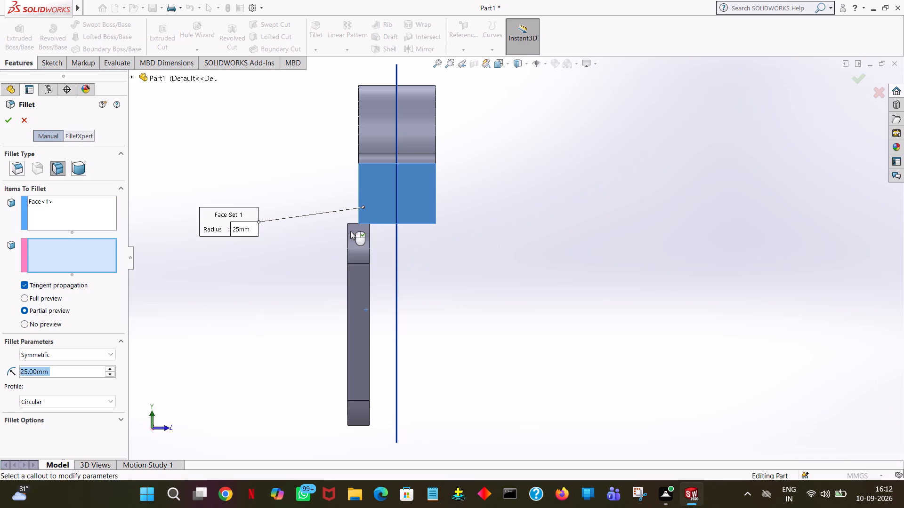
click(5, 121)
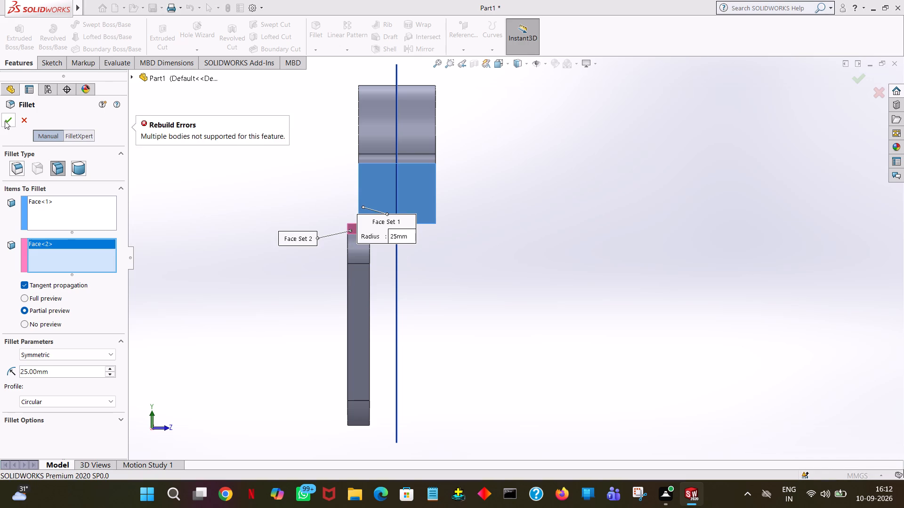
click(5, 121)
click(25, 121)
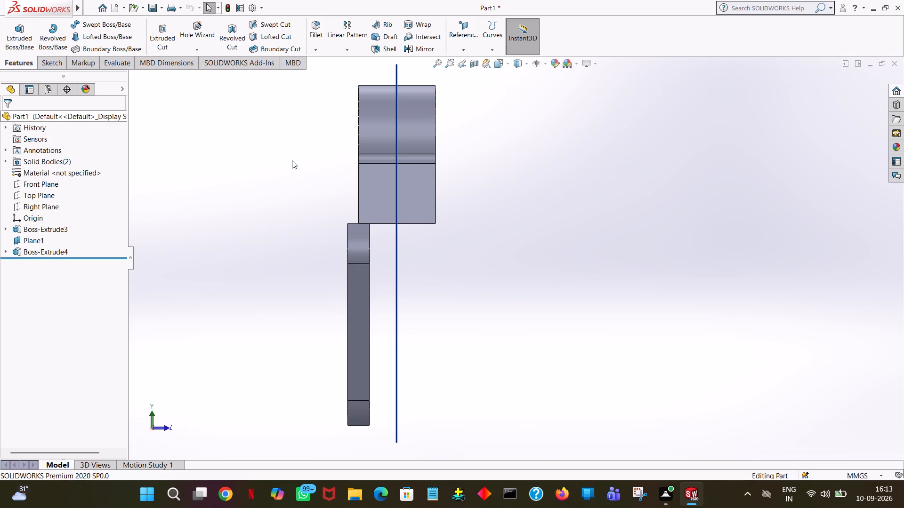
Examine how the boss and the triangular plate meet and overlap, viewing the bracket from the sides and its flat faces.
middle_drag(292, 160, 307, 208)
middle_drag(315, 206, 314, 184)
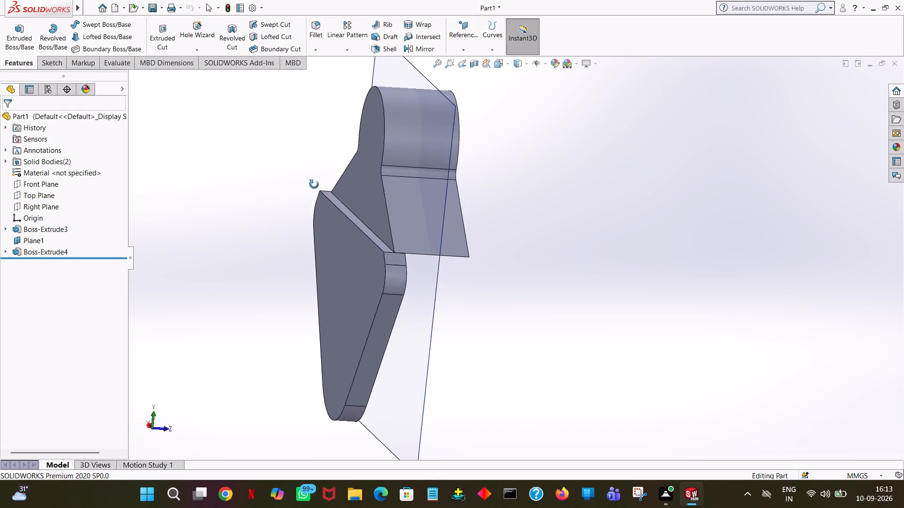
middle_drag(314, 184, 311, 177)
middle_click(311, 177)
middle_click(508, 300)
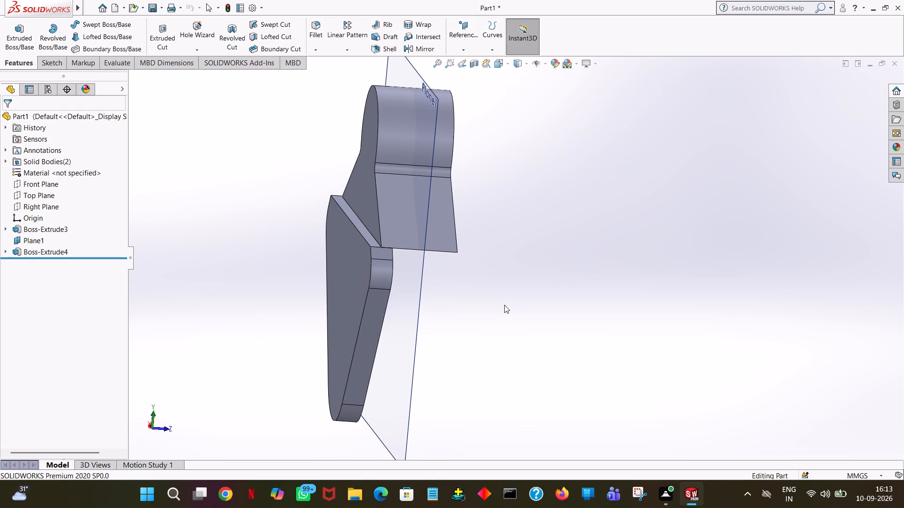
middle_click(493, 264)
middle_drag(502, 262, 490, 257)
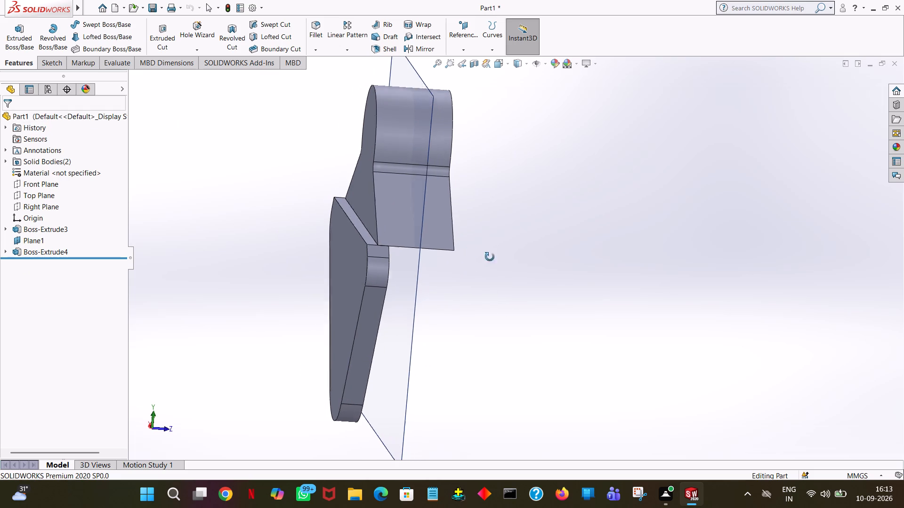
middle_drag(490, 257, 490, 197)
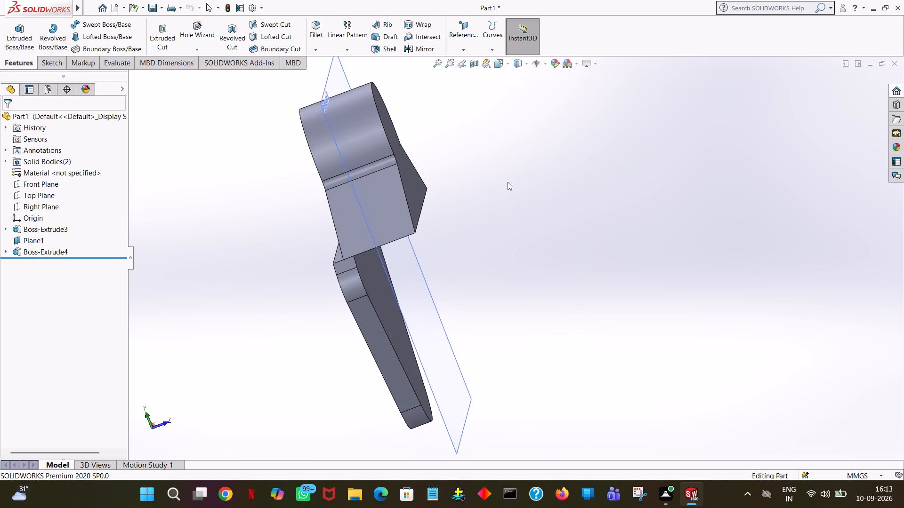
middle_drag(508, 180, 799, 98)
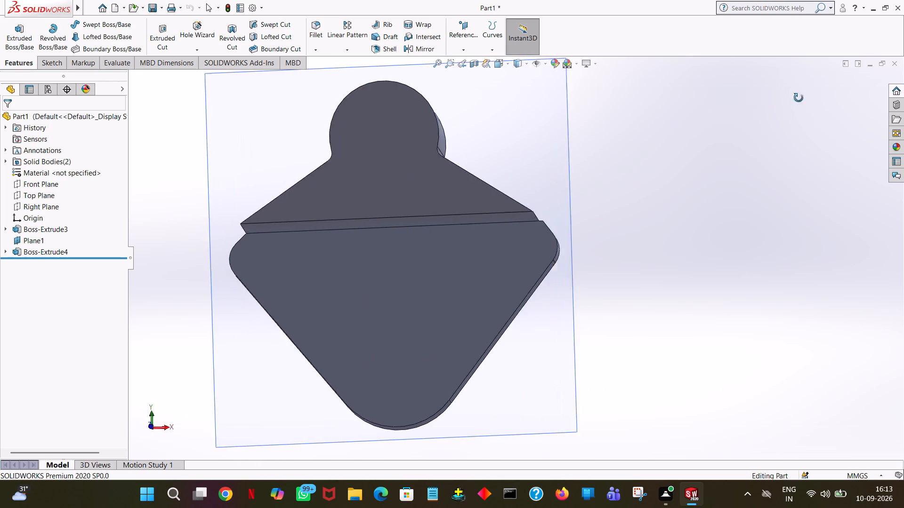
middle_drag(799, 98, 903, 108)
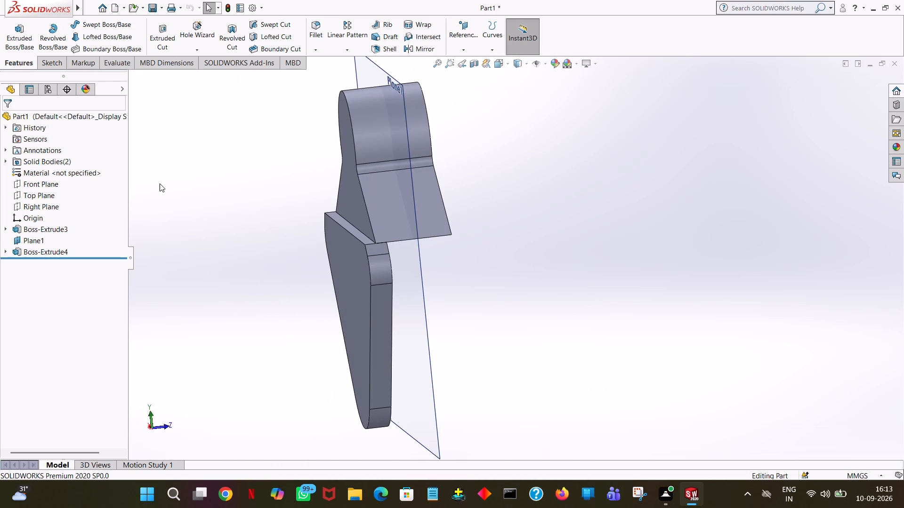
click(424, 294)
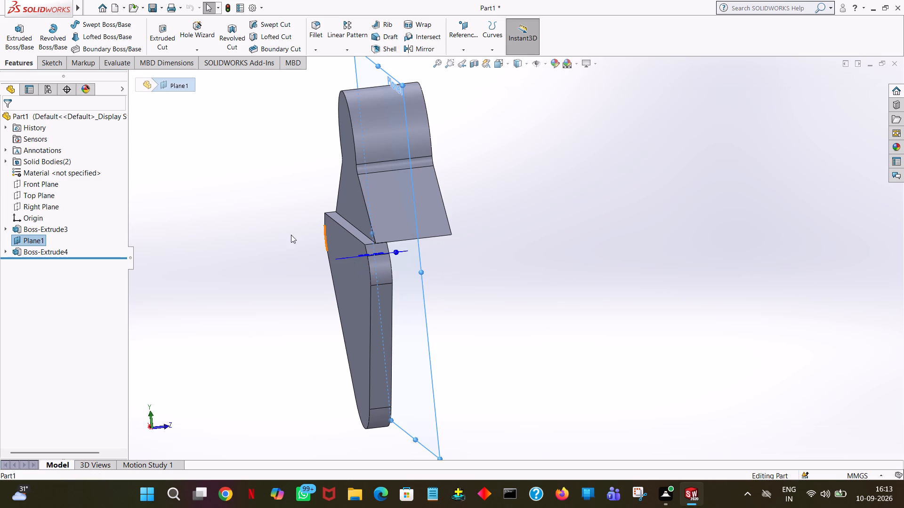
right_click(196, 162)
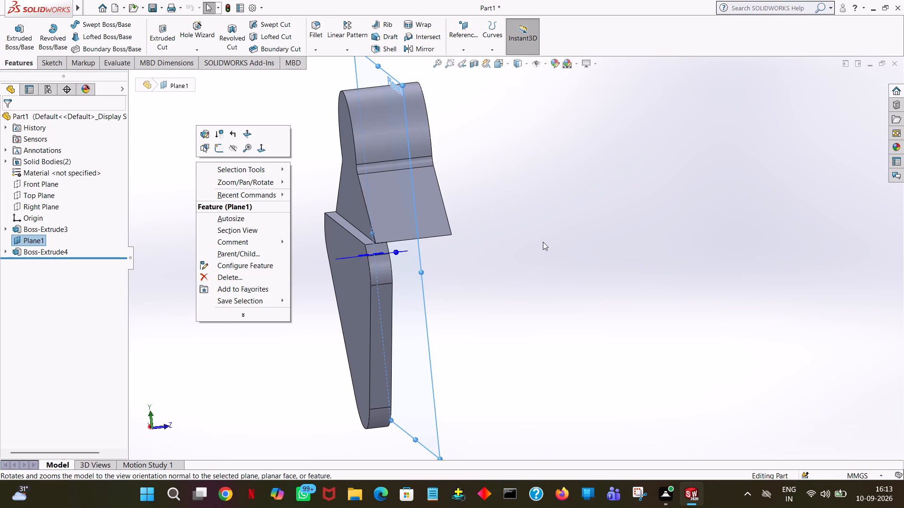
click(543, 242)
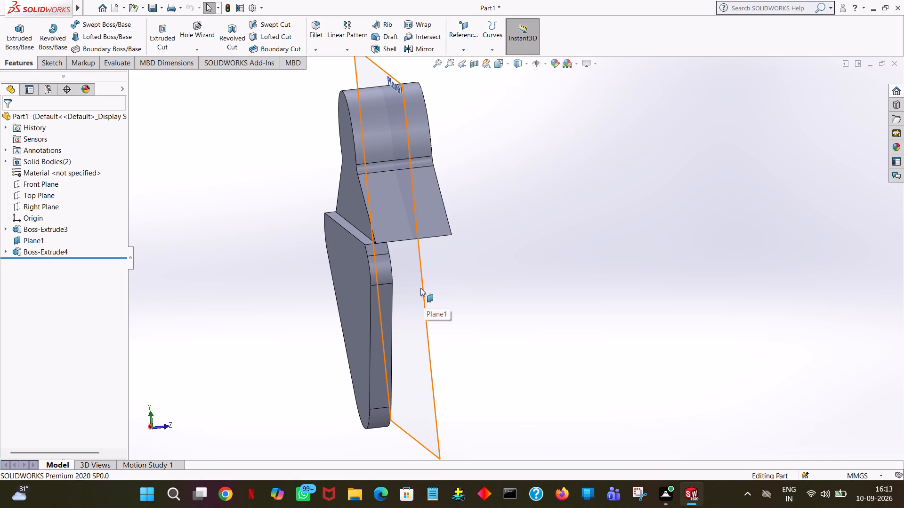
Shift the displayed border of Plane1 away from the bracket so it sits well clear of the boss and plate.
drag(420, 288, 428, 292)
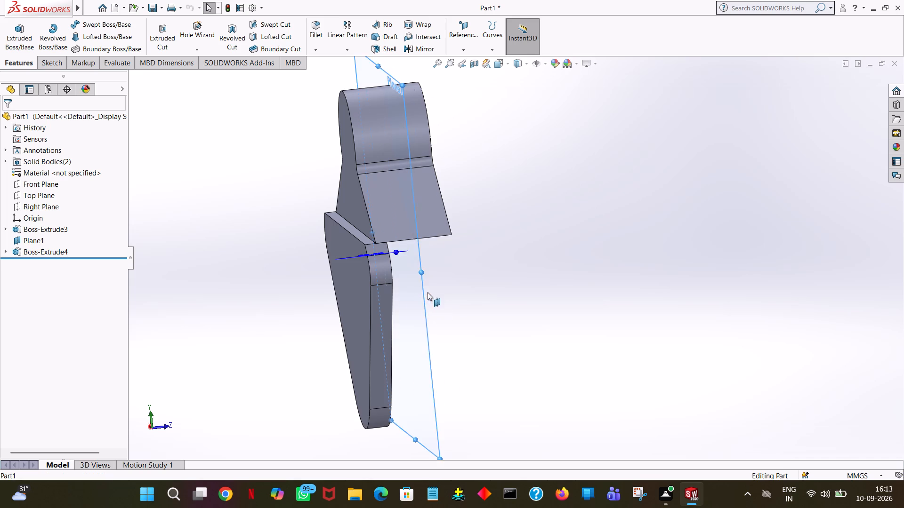
drag(428, 292, 414, 290)
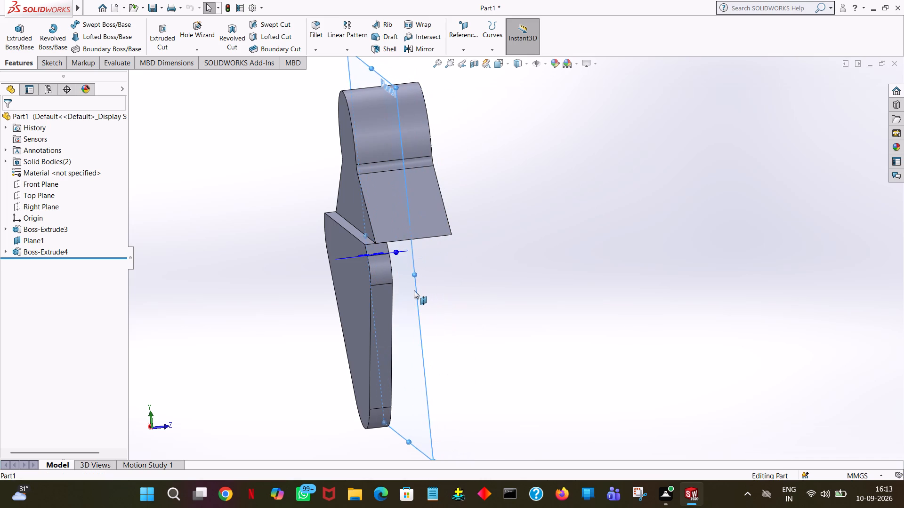
drag(414, 290, 759, 173)
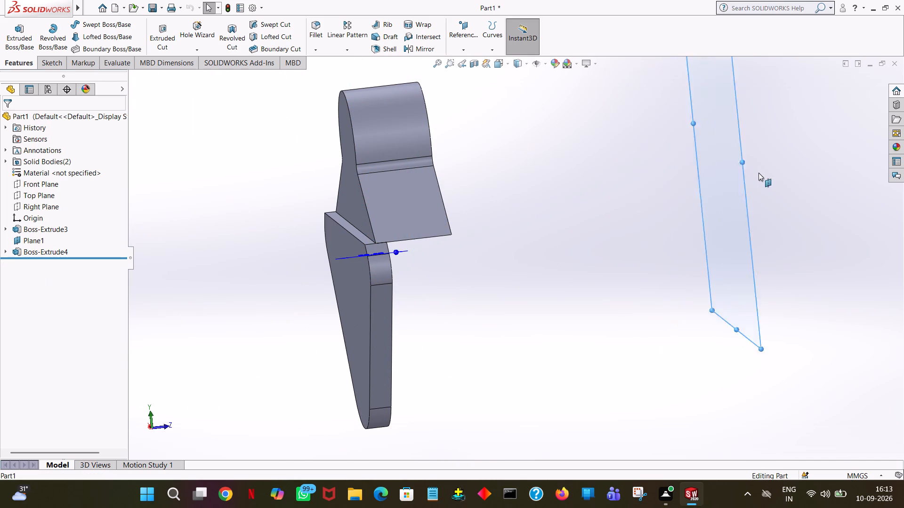
drag(759, 173, 470, 271)
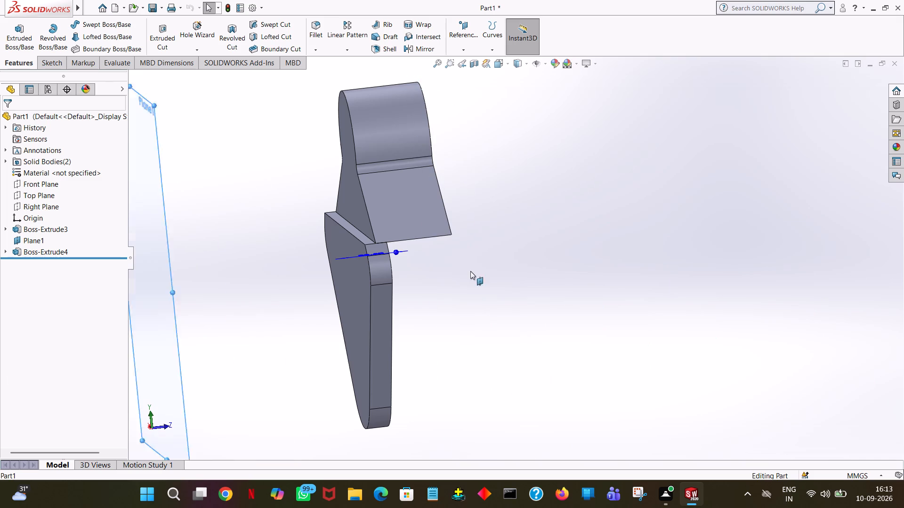
drag(470, 271, 697, 255)
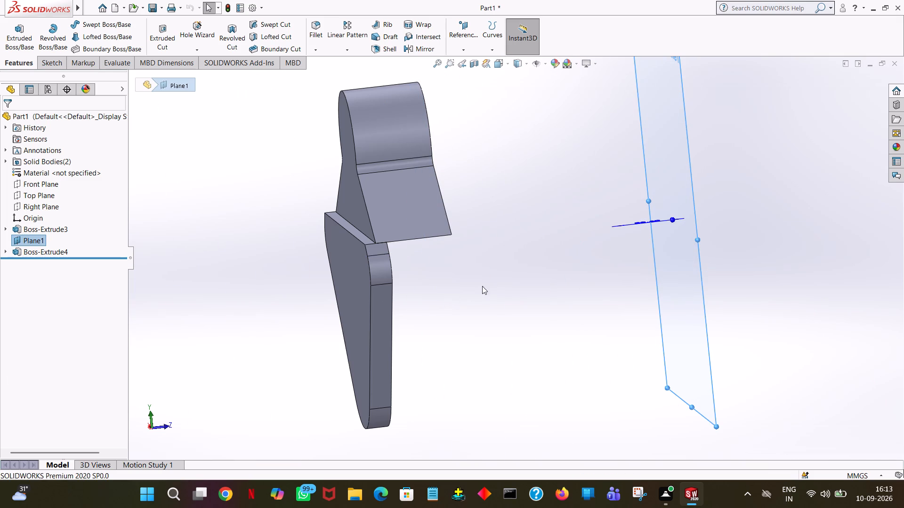
middle_click(472, 291)
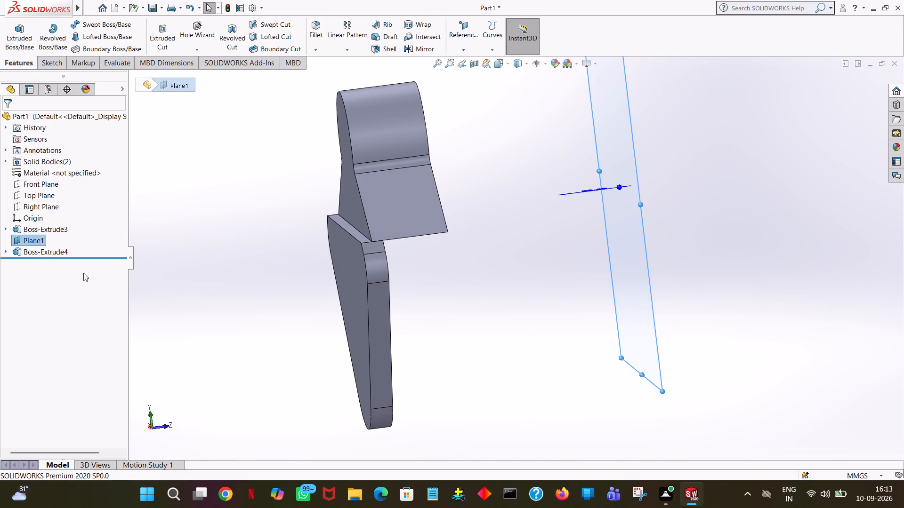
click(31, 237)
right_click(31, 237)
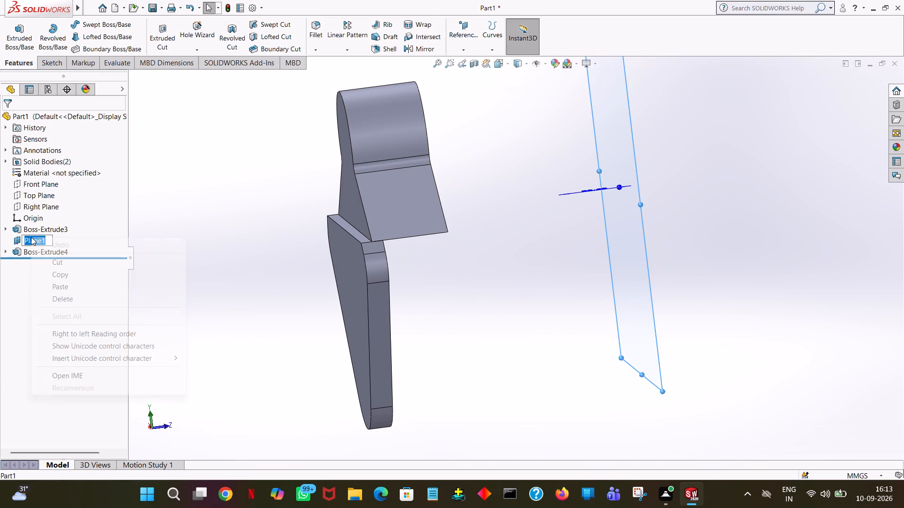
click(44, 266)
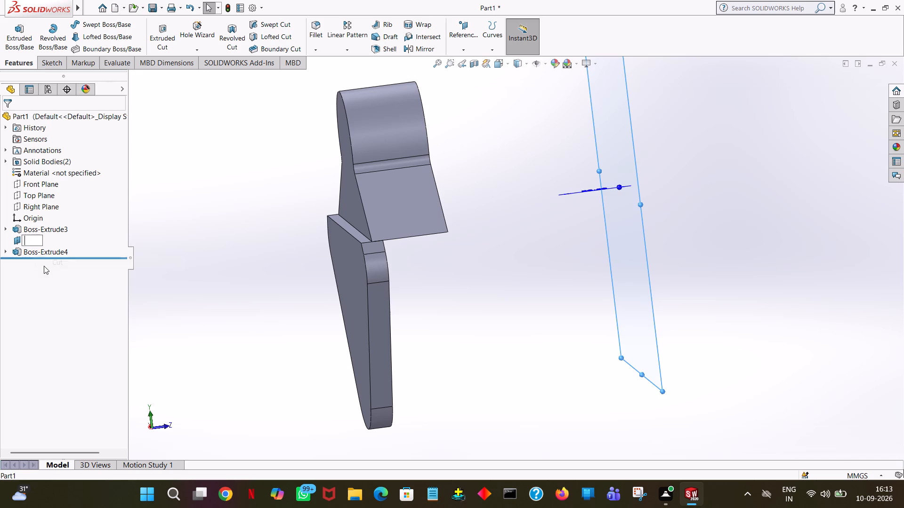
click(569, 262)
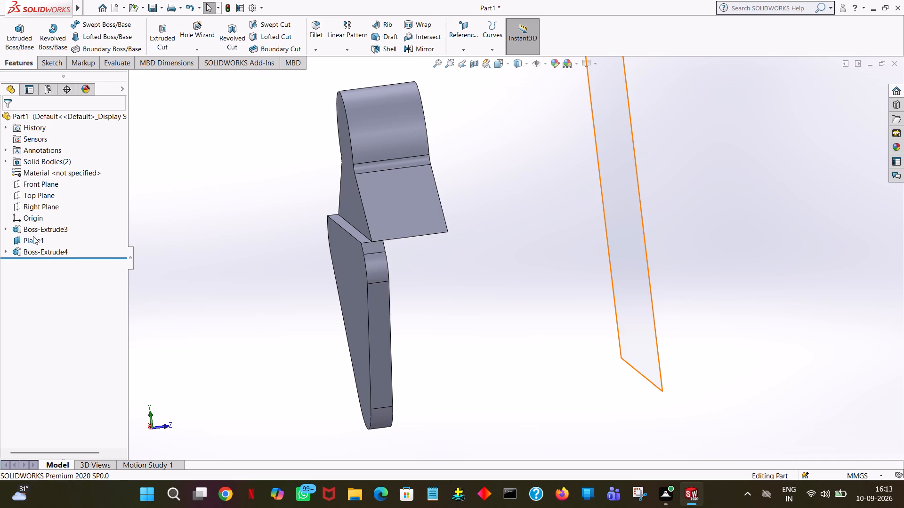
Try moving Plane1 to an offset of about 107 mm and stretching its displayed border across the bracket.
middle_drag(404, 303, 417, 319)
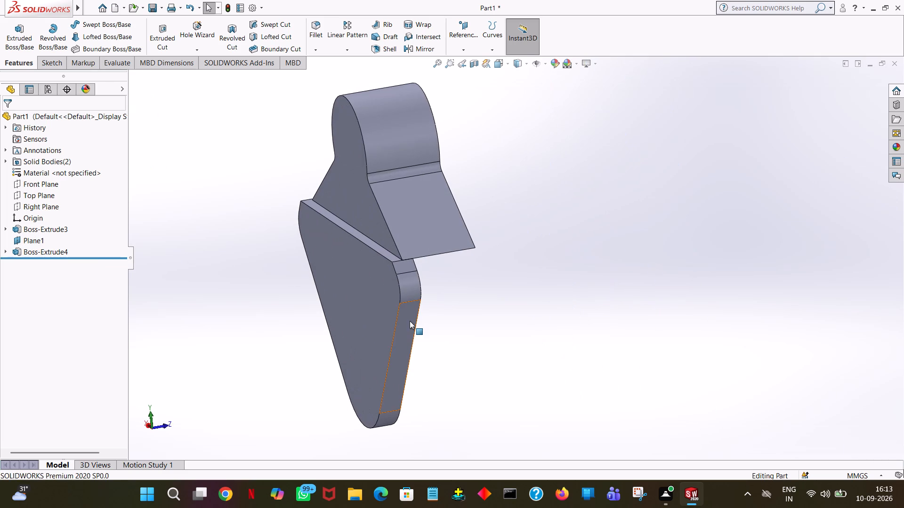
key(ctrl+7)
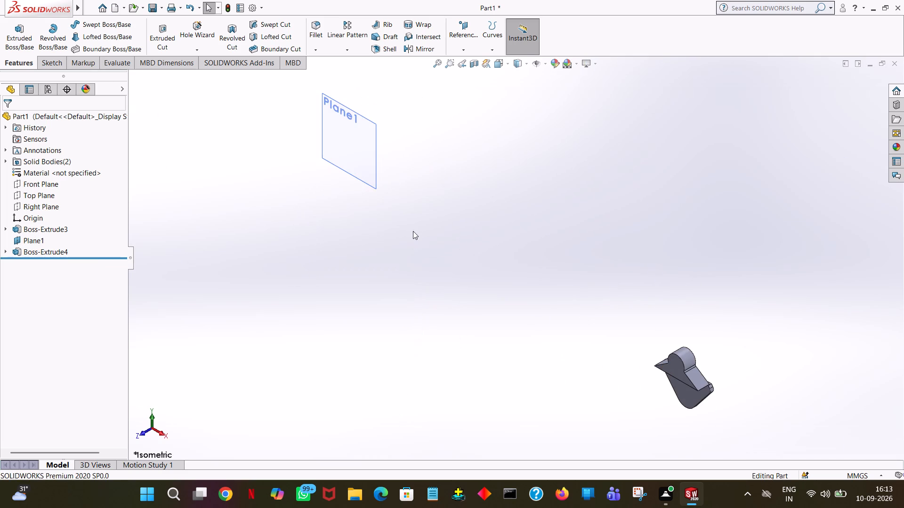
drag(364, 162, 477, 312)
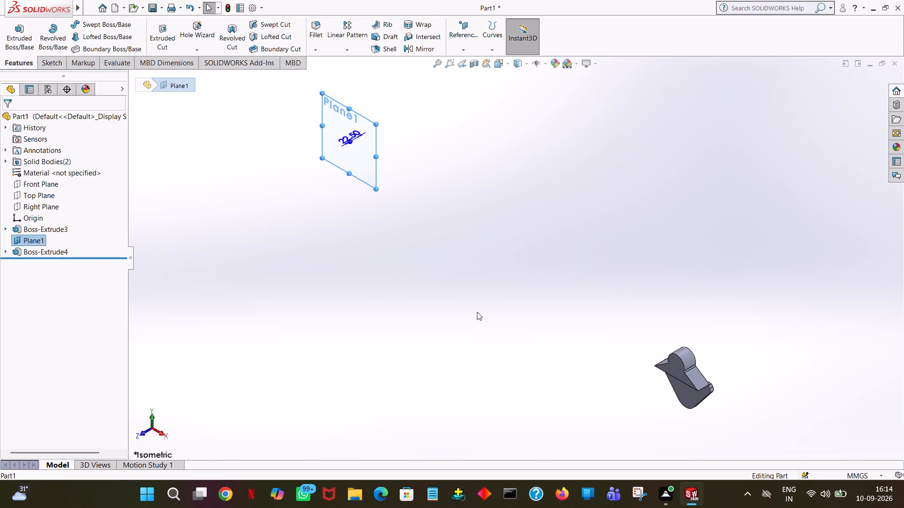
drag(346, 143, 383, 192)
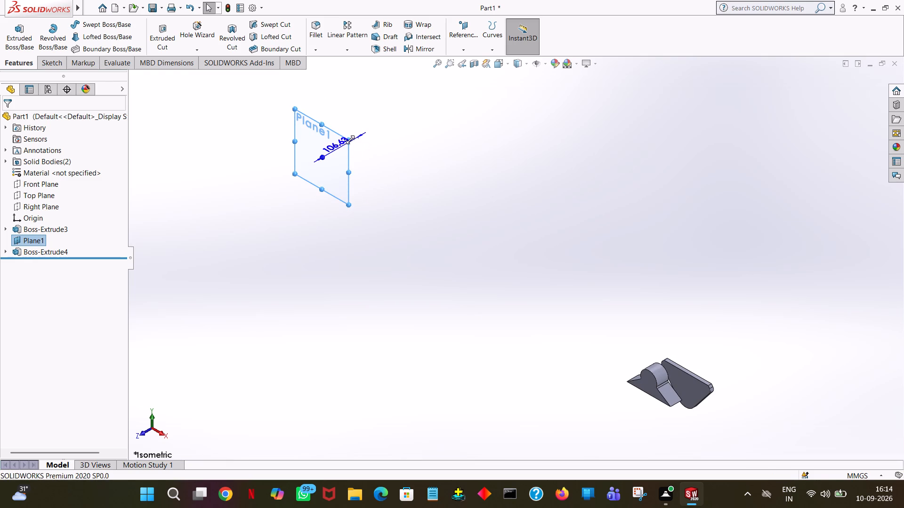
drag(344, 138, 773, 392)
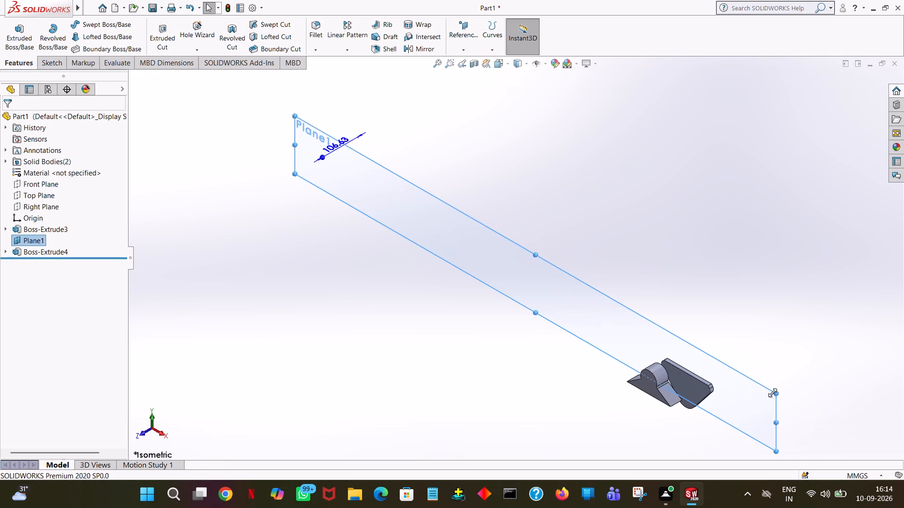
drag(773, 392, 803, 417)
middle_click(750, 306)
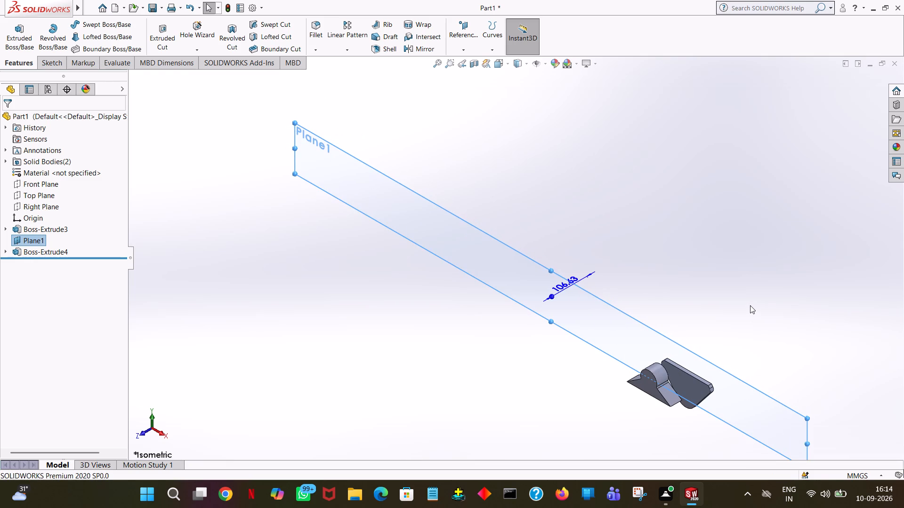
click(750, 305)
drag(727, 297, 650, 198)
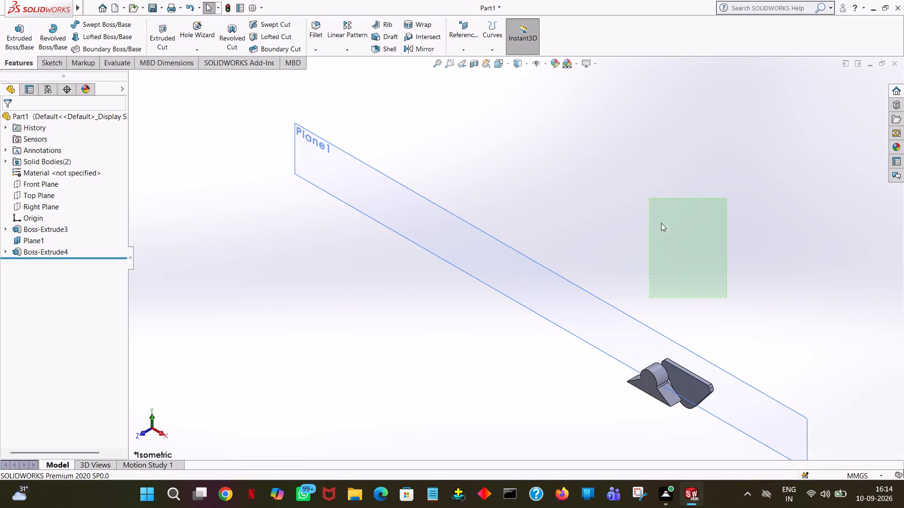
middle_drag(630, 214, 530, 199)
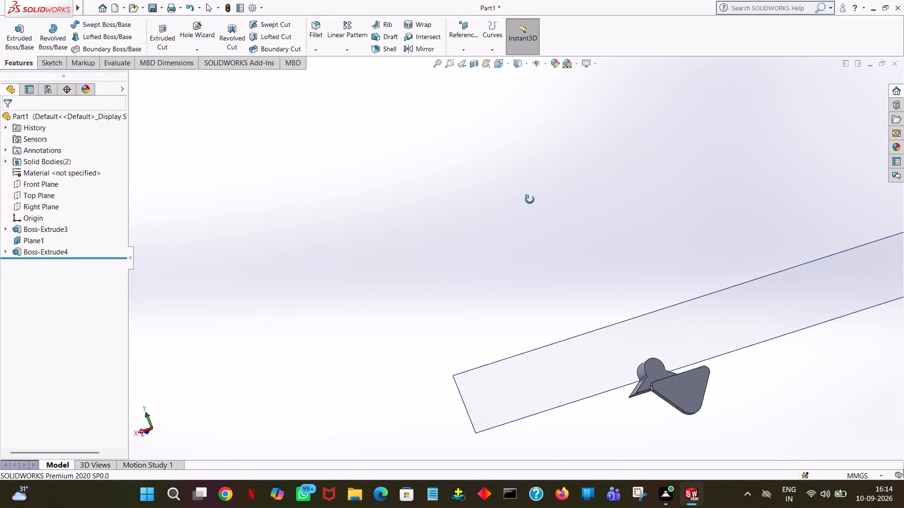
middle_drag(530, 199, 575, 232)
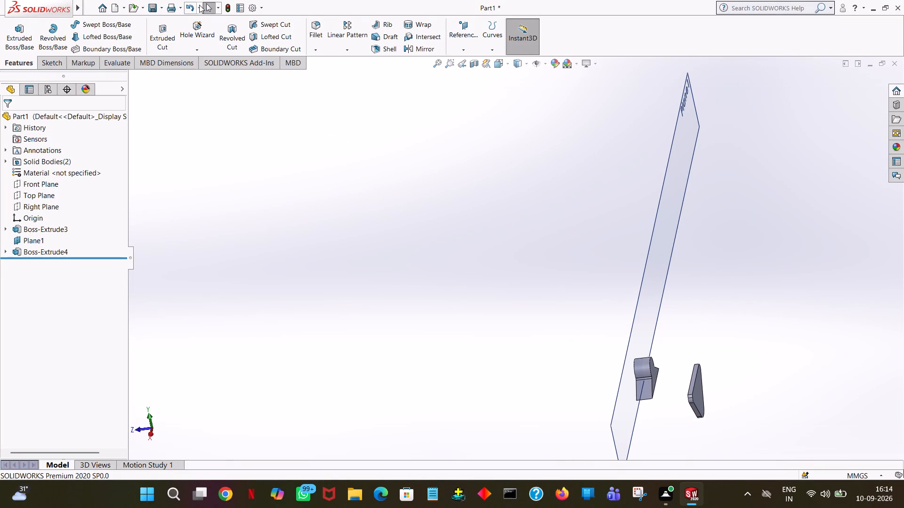
Undo the offset and border changes made to Plane1, back to its original placement through the boss.
click(192, 7)
click(192, 7)
click(192, 7)
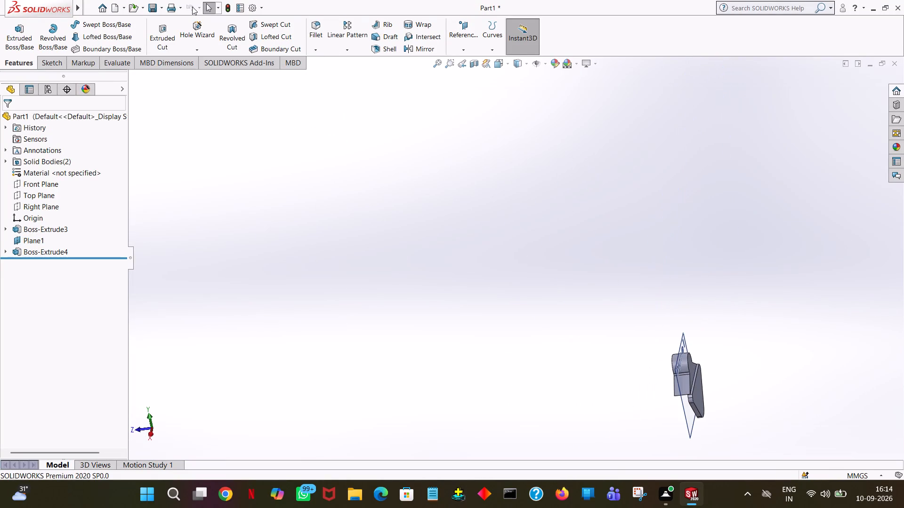
middle_drag(528, 220, 541, 160)
key(ctrl+7)
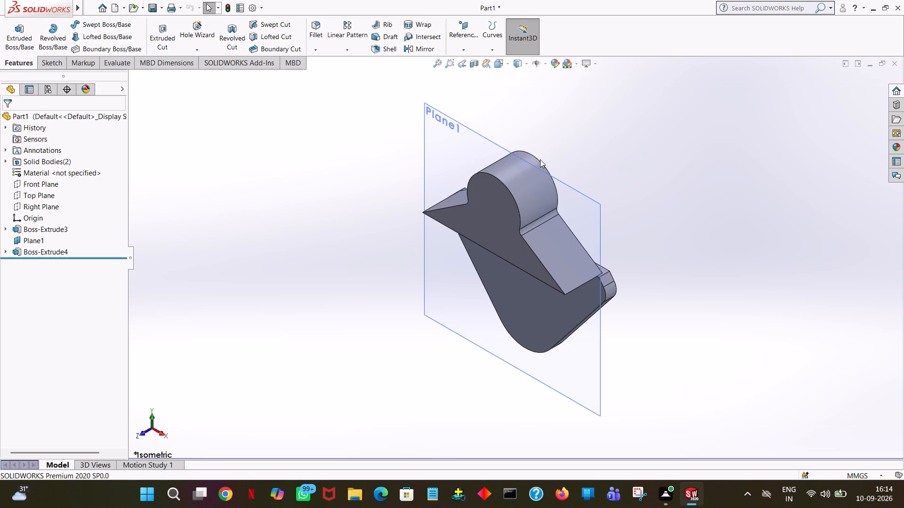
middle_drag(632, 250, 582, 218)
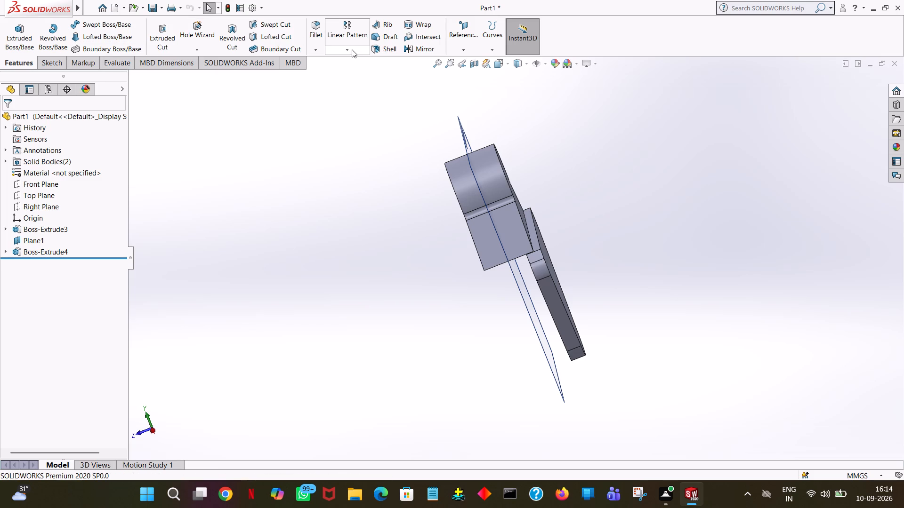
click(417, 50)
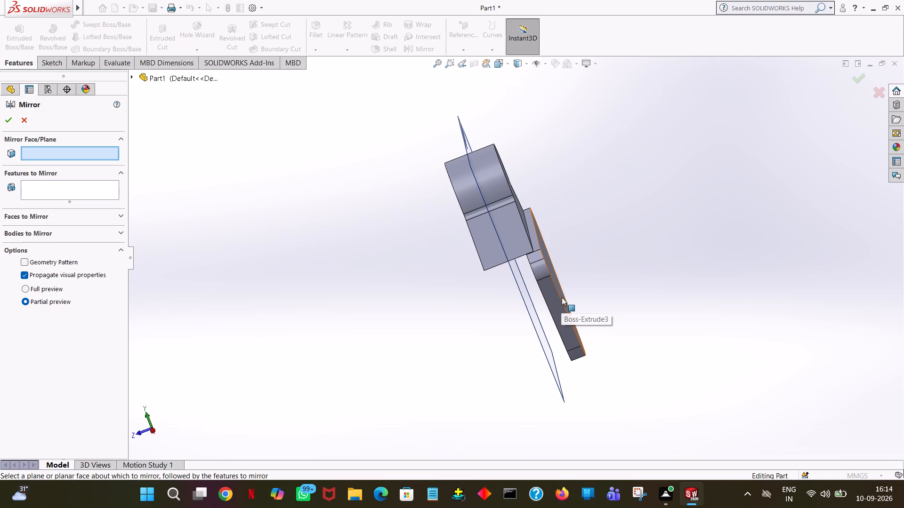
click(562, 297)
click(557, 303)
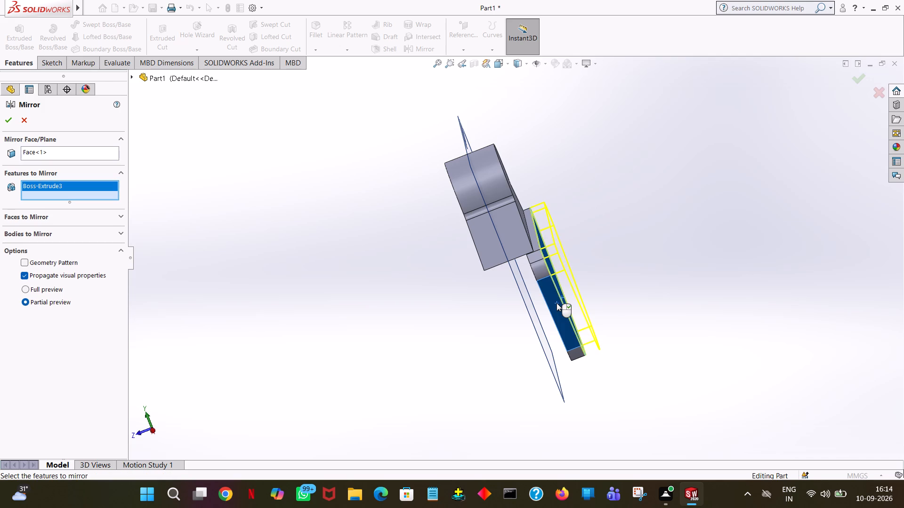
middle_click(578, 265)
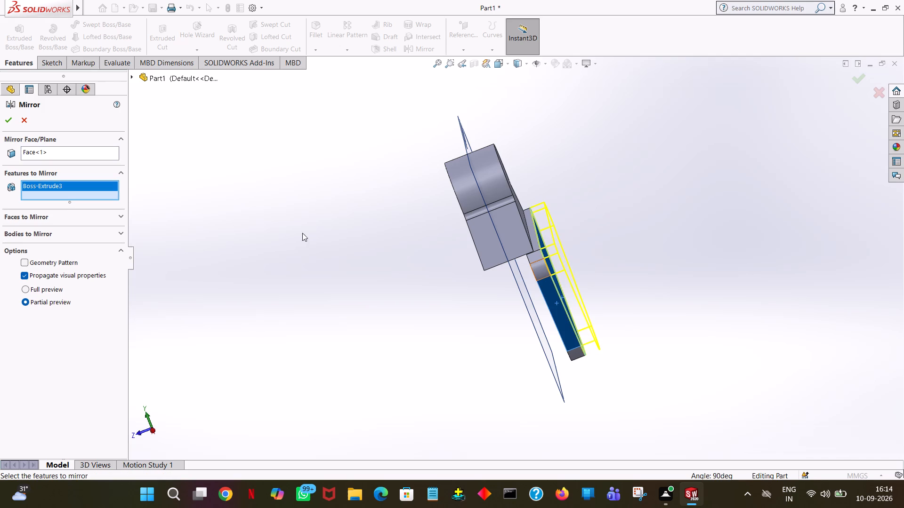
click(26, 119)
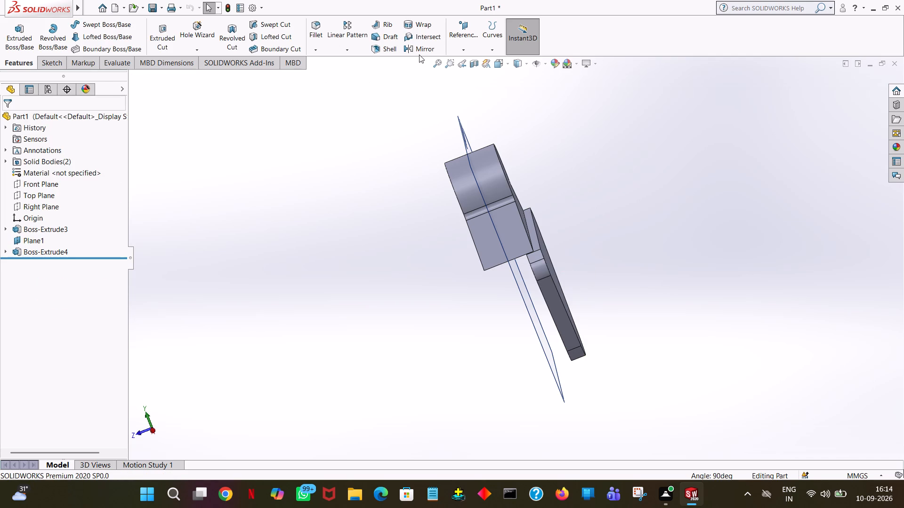
Mirror the triangular plate feature Boss-Extrude3 about Plane1, onto the opposite side of the boss.
click(421, 52)
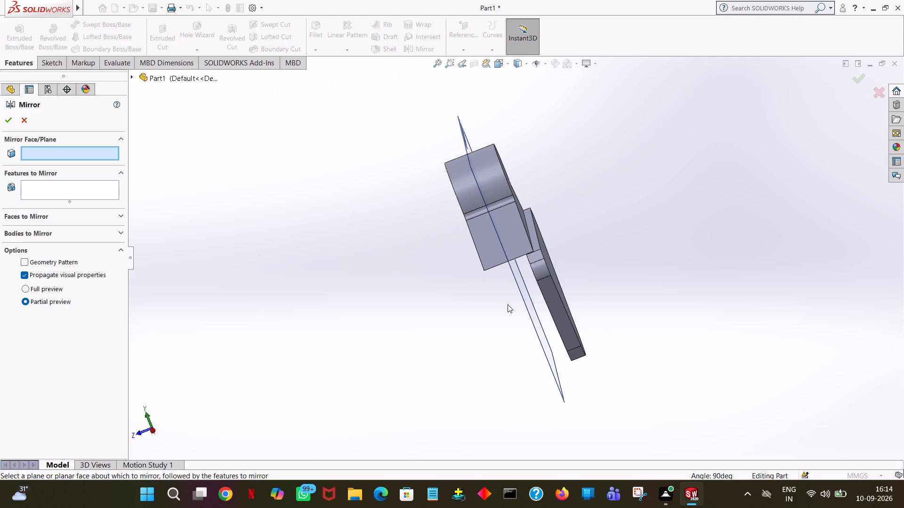
click(521, 297)
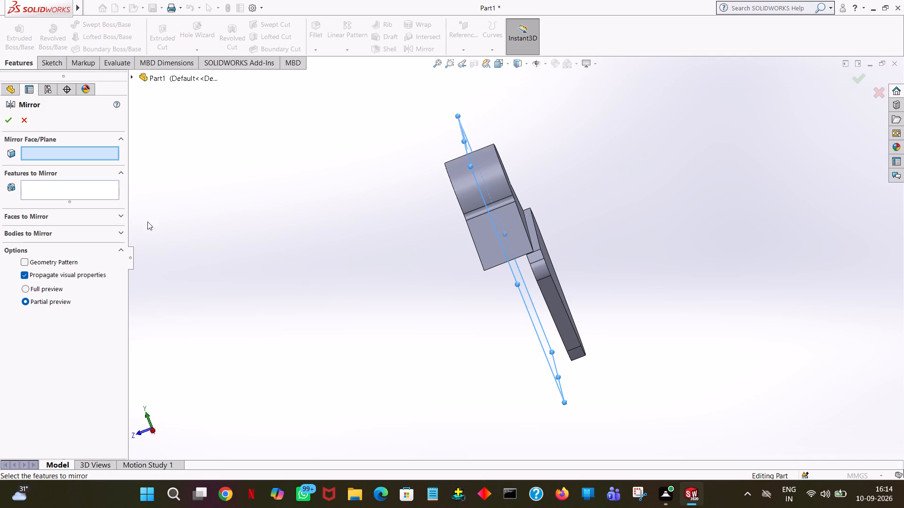
click(551, 271)
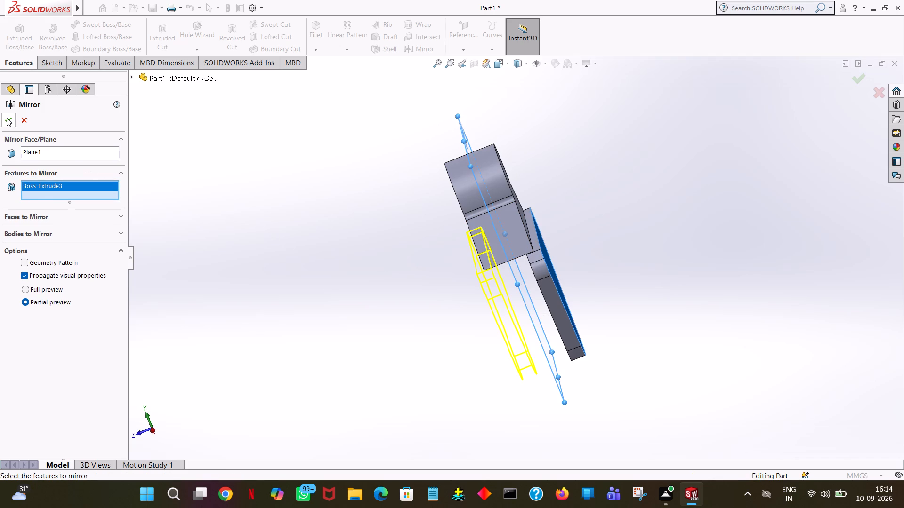
click(7, 118)
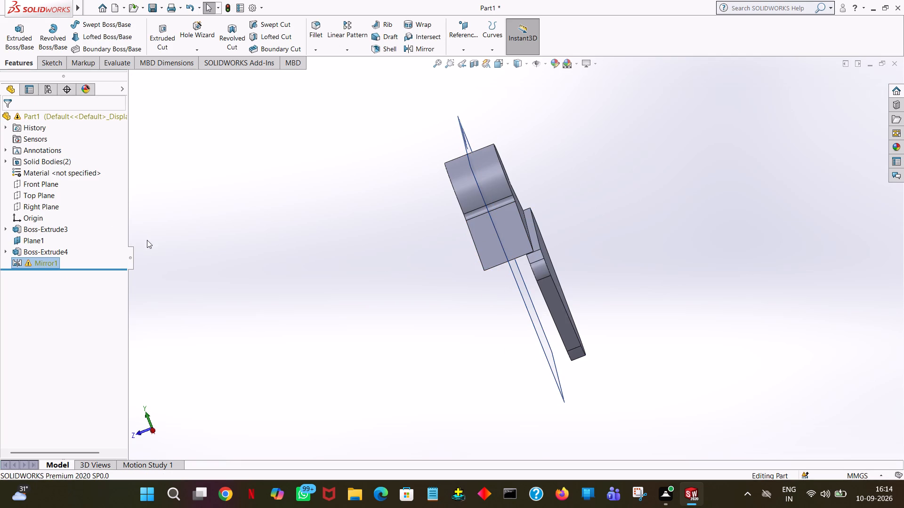
middle_drag(147, 240, 164, 177)
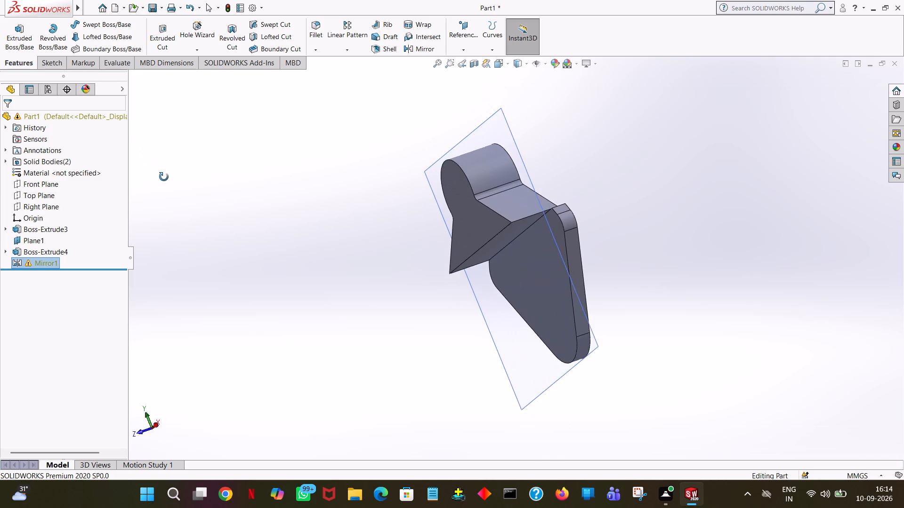
middle_drag(164, 177, 166, 201)
Edit Mirror1 to add the plate's large triangular face and its long narrow side face as faces to mirror.
click(42, 259)
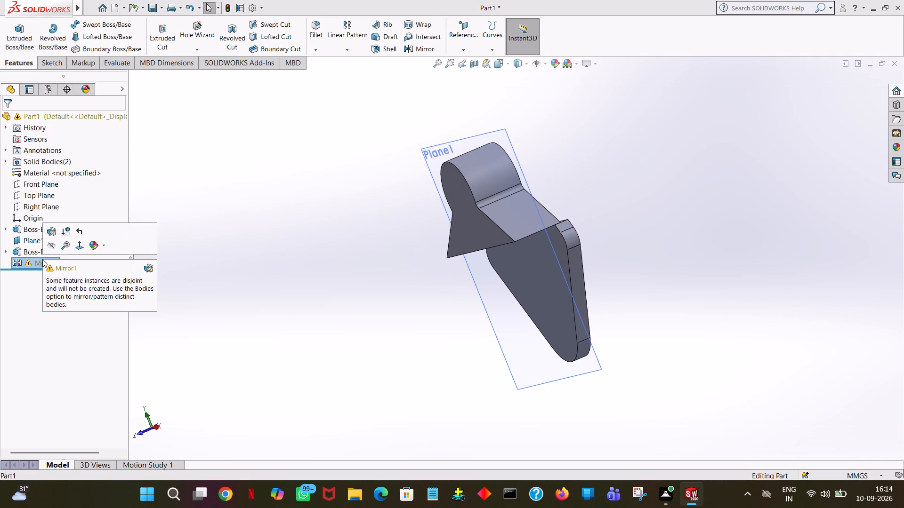
click(16, 263)
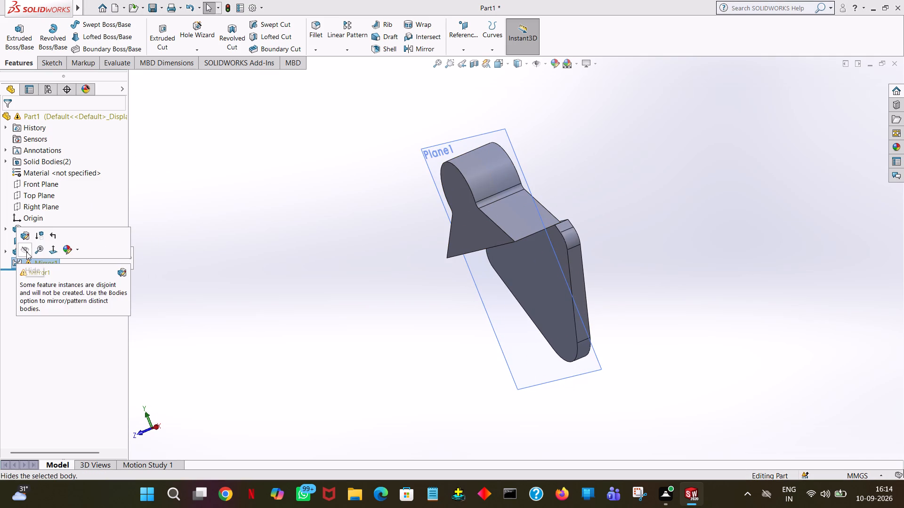
click(33, 276)
click(38, 268)
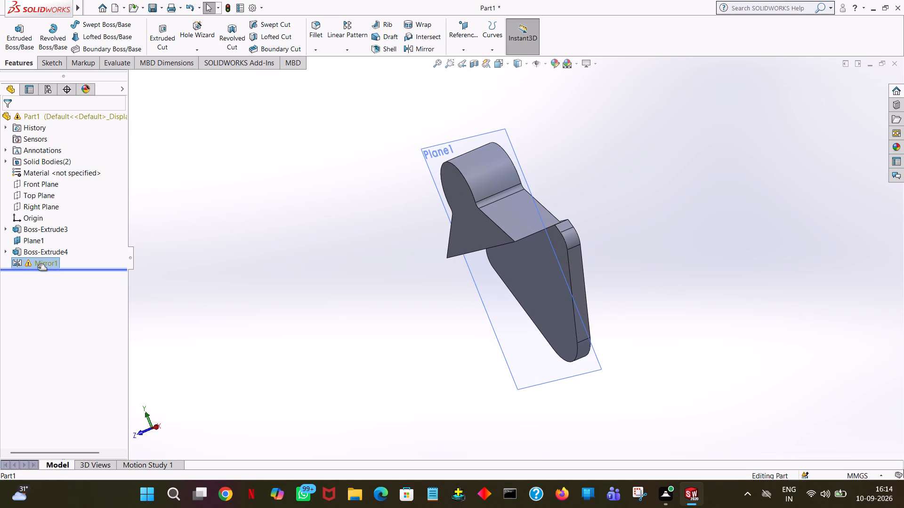
click(52, 268)
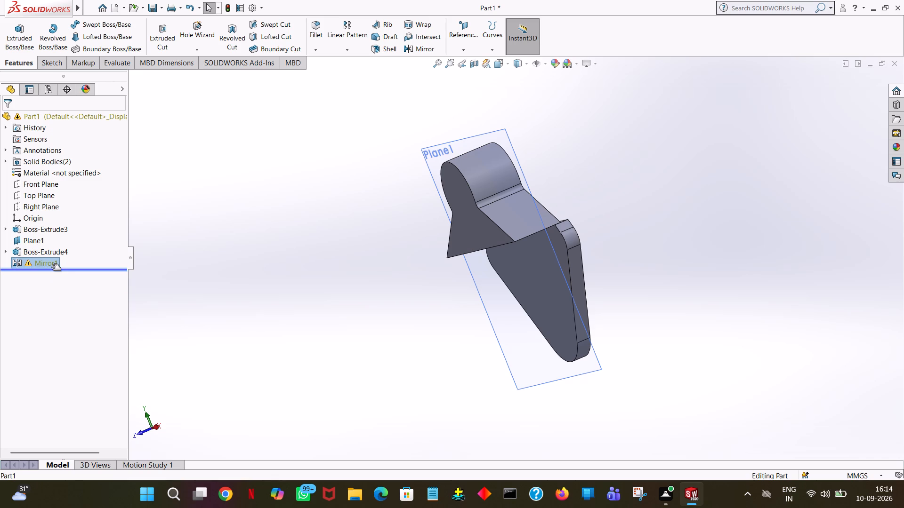
right_click(51, 264)
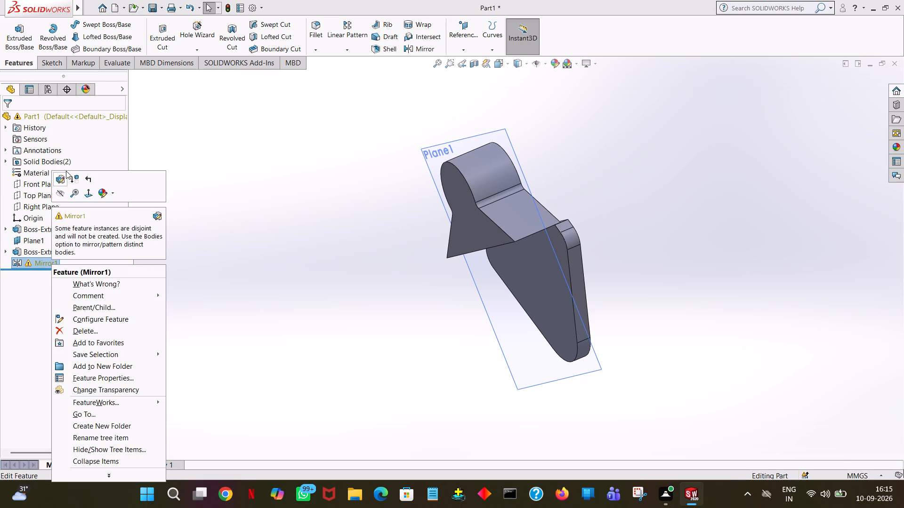
click(61, 180)
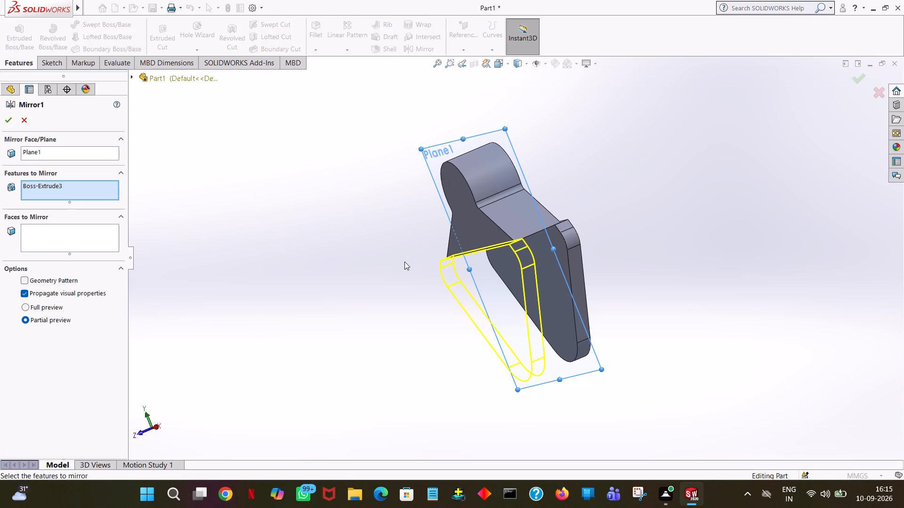
click(79, 238)
middle_drag(654, 295, 625, 300)
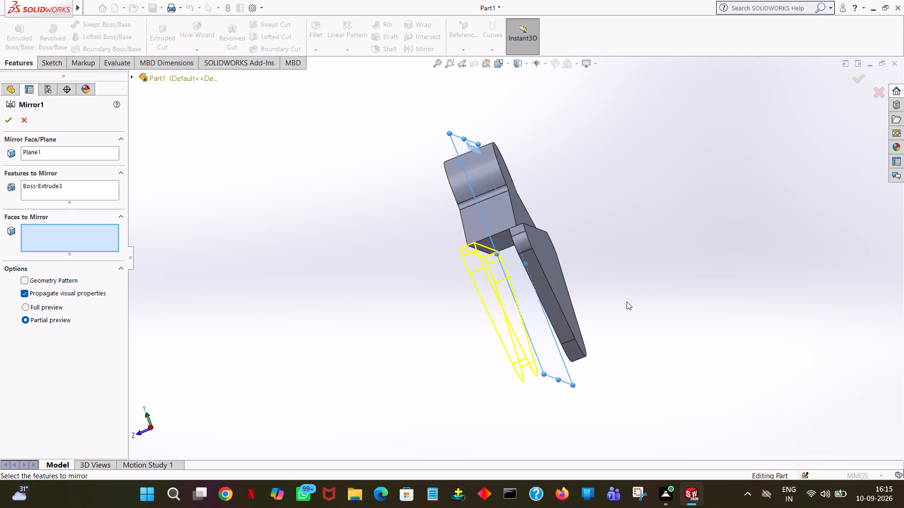
click(555, 279)
click(531, 279)
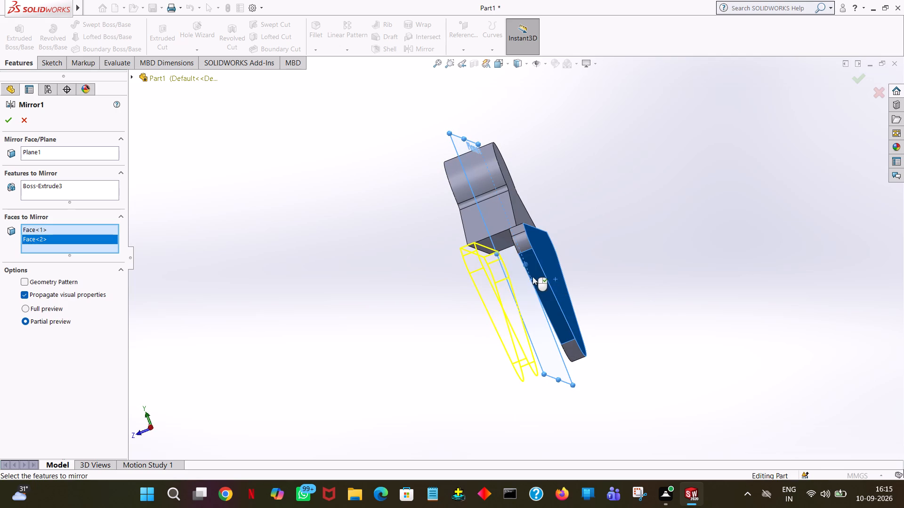
click(13, 123)
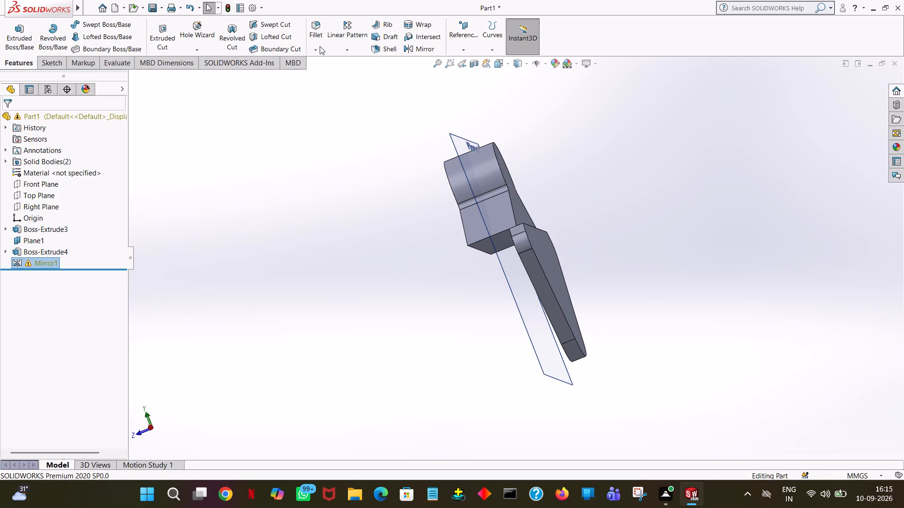
Edit Mirror1 to use Geometry Pattern, with the feature scope limited to the triangular plate body Boss-Extrude3.
click(24, 266)
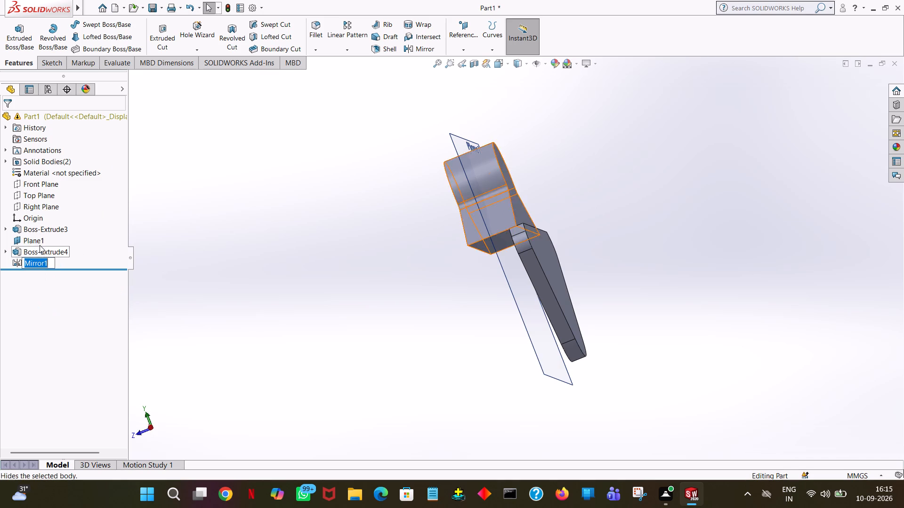
click(18, 263)
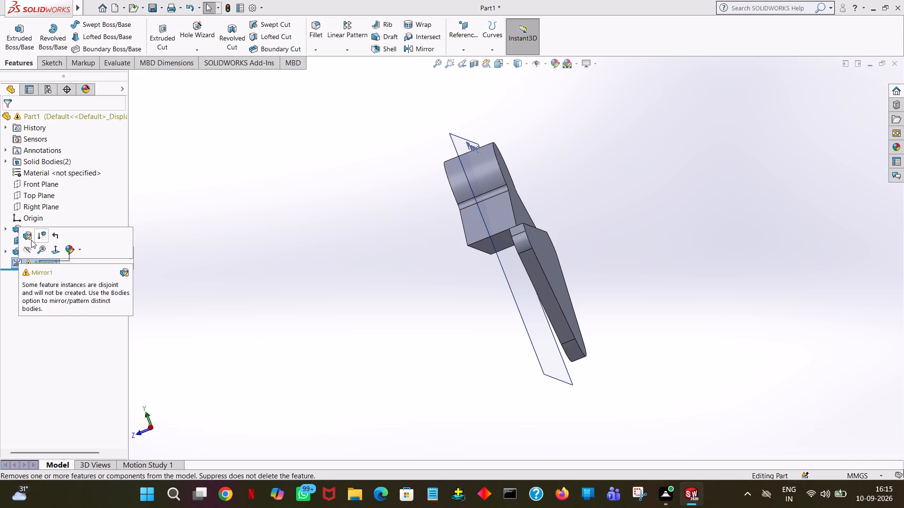
click(29, 237)
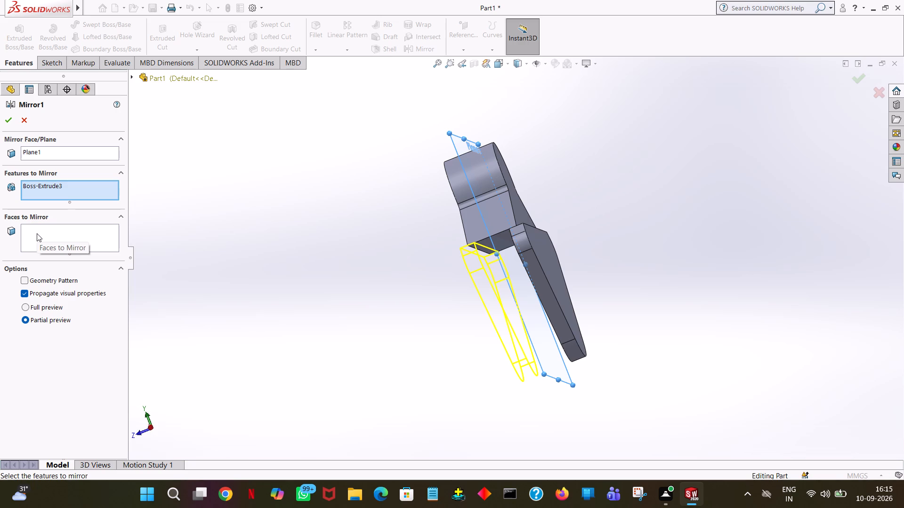
click(51, 282)
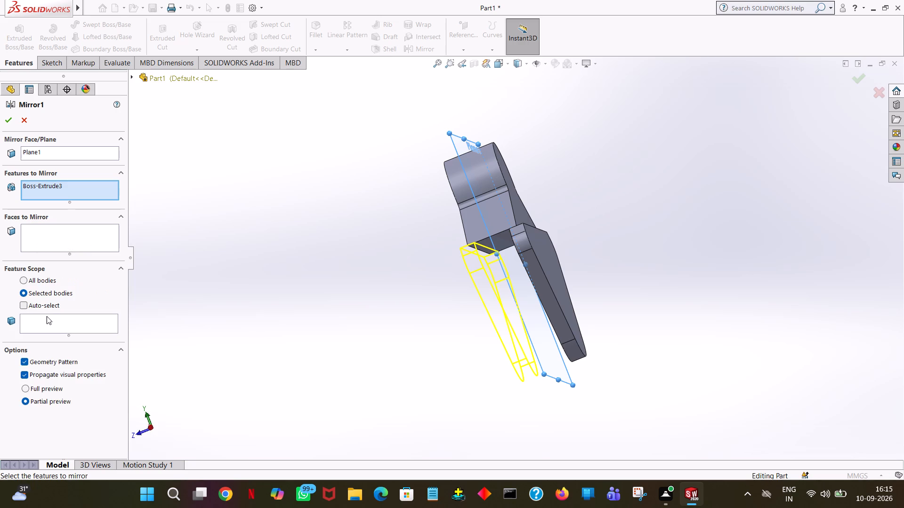
click(47, 316)
click(571, 309)
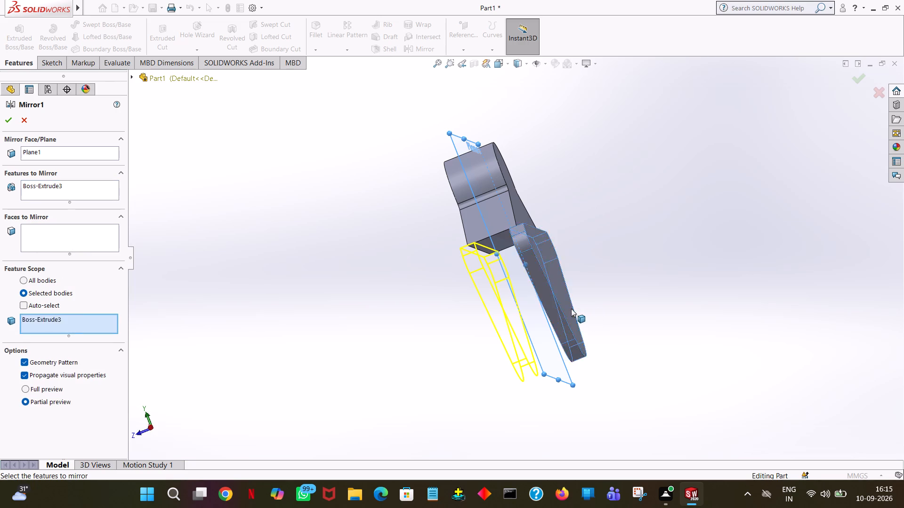
click(7, 120)
triple_click(7, 120)
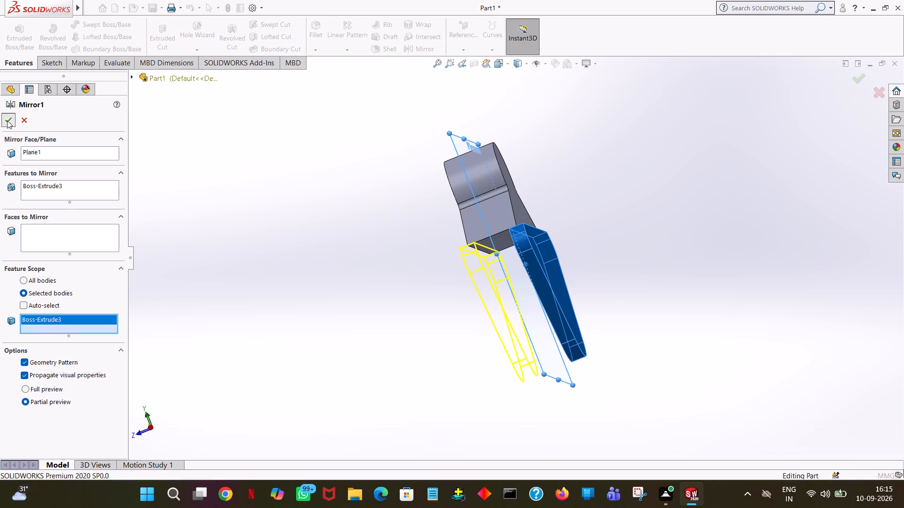
Add the triangular plate's long narrow side face to the faces mirrored by Mirror1.
click(54, 240)
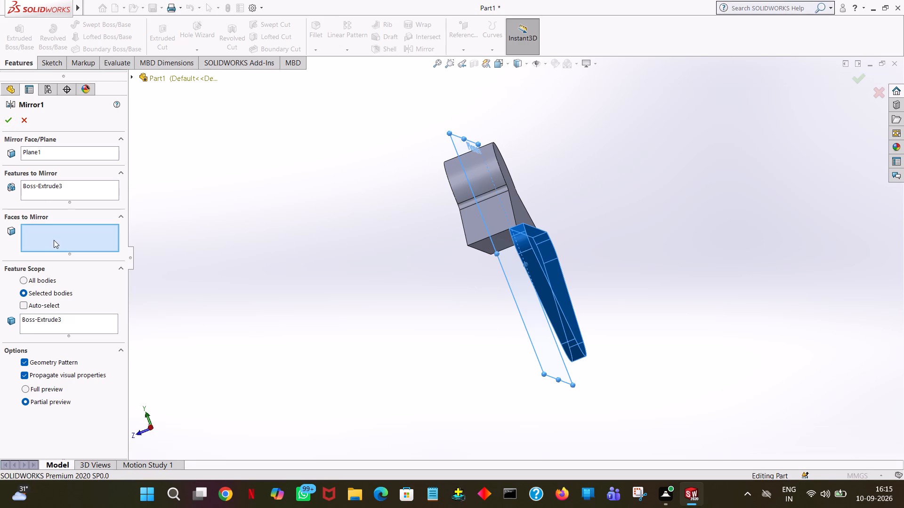
click(554, 319)
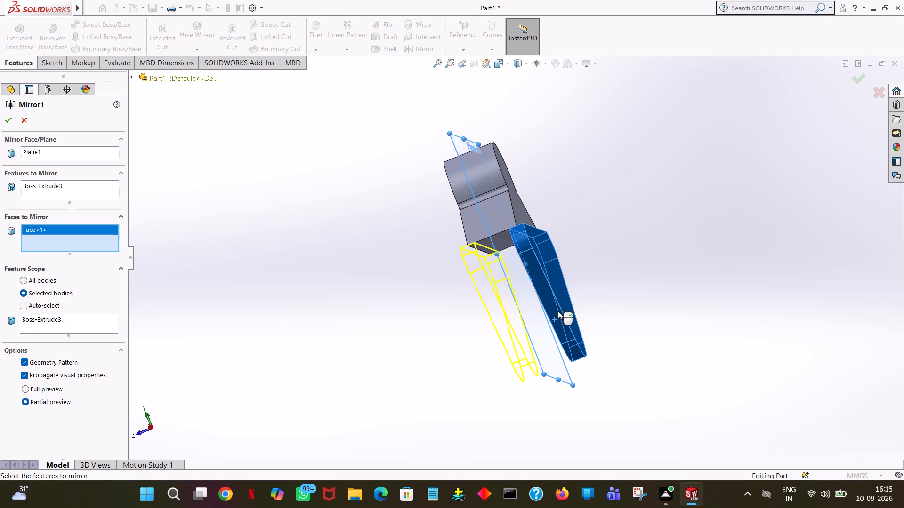
click(6, 119)
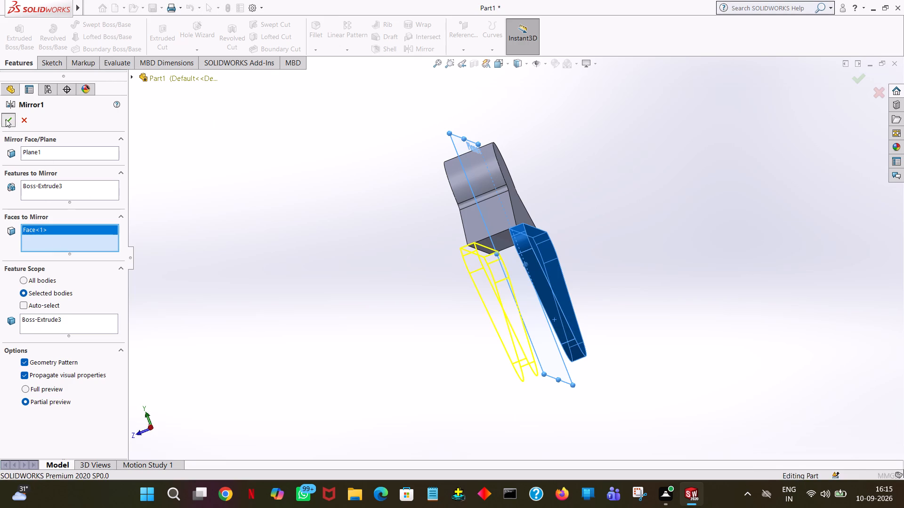
double_click(6, 119)
middle_drag(248, 243, 250, 243)
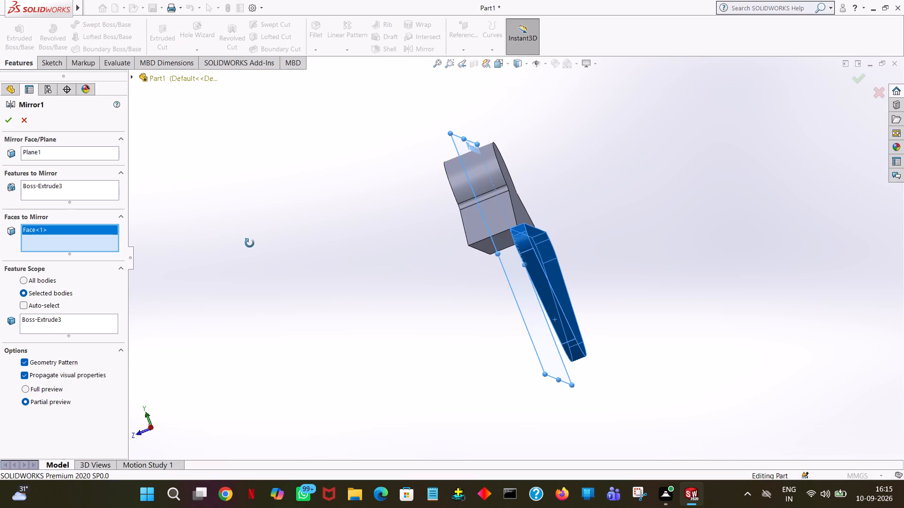
middle_drag(250, 243, 280, 243)
middle_drag(275, 271, 267, 309)
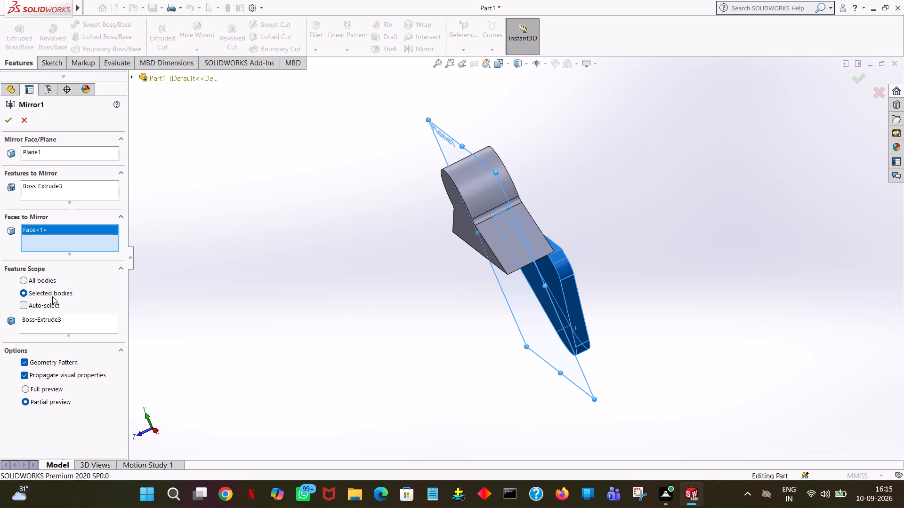
Set Mirror1's feature scope to all bodies and apply the edited mirror.
click(50, 279)
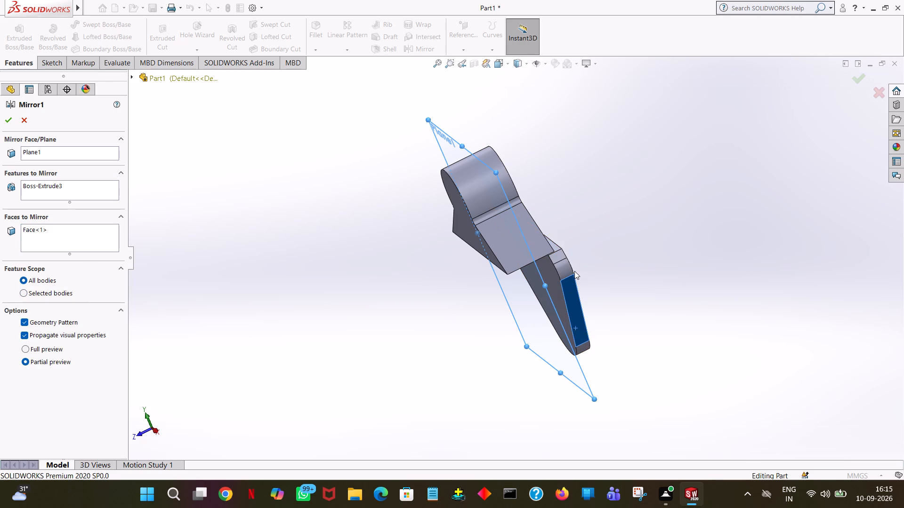
middle_drag(576, 267, 552, 249)
click(562, 271)
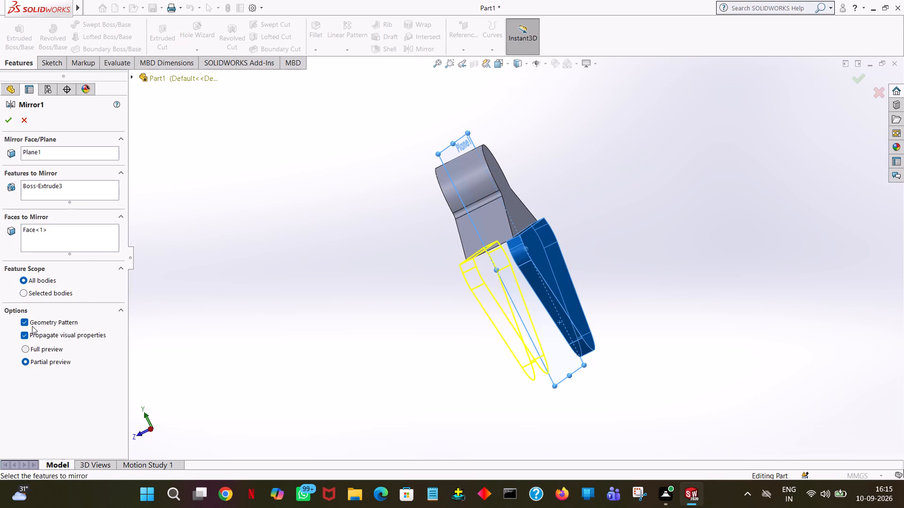
click(10, 124)
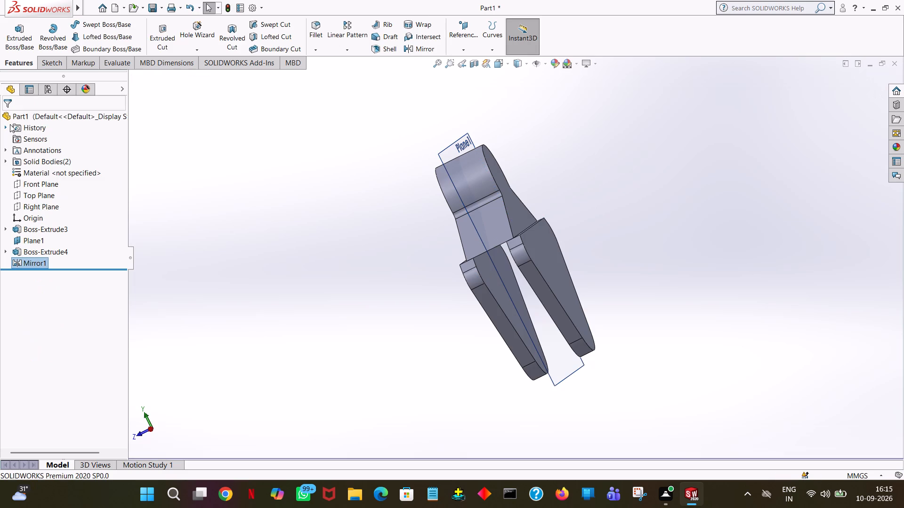
Start an Extruded Cut sketch on the rear plate's large triangular face and draw a circle centred on the origin.
click(298, 251)
middle_drag(313, 245, 402, 230)
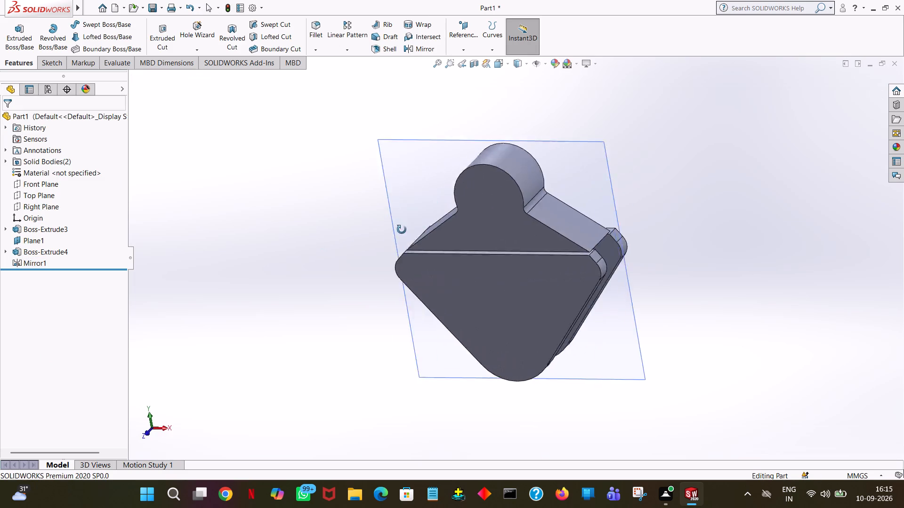
middle_drag(402, 230, 508, 241)
click(470, 203)
middle_drag(473, 205, 580, 267)
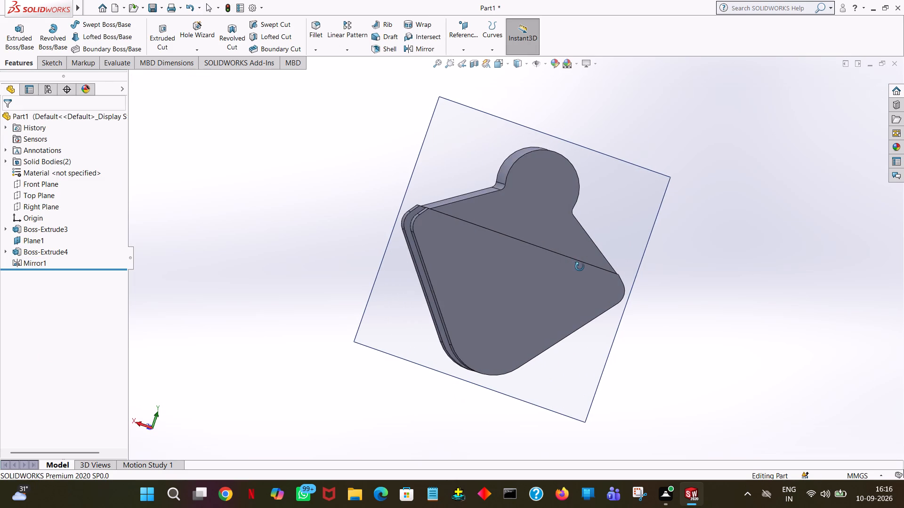
middle_drag(580, 267, 553, 256)
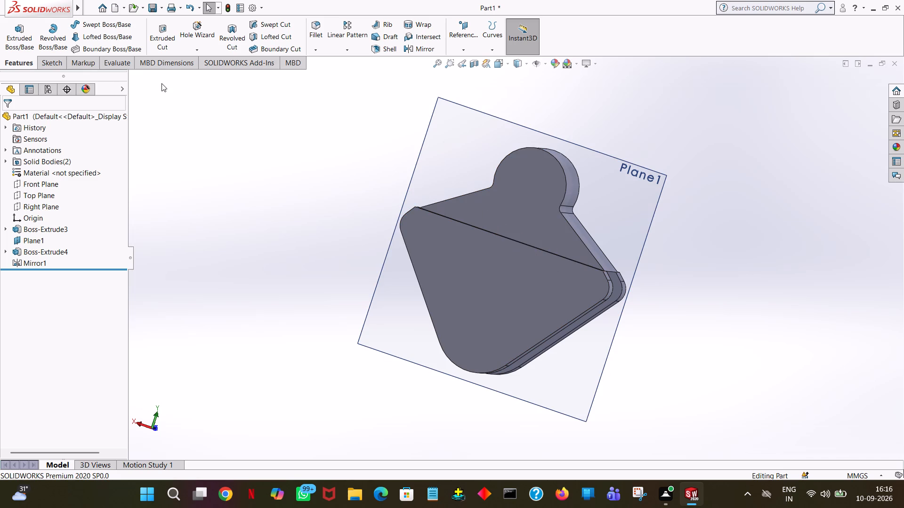
key(space)
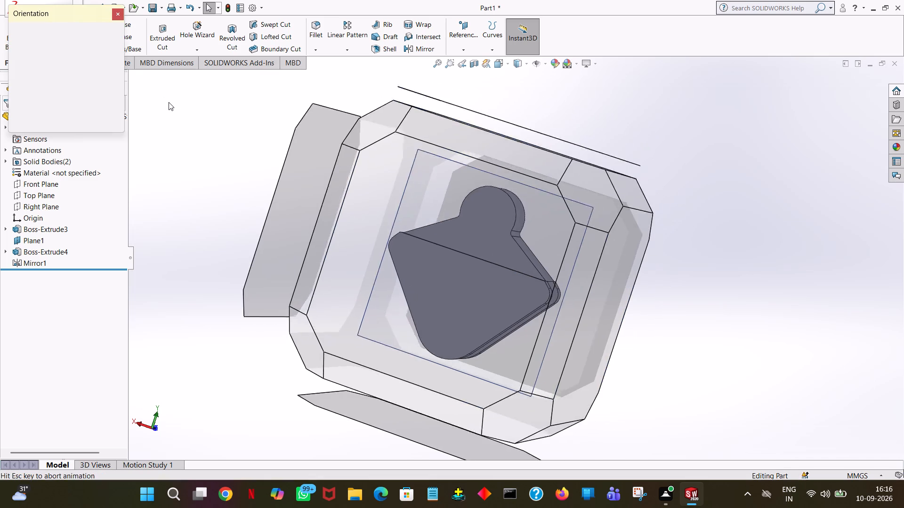
click(114, 73)
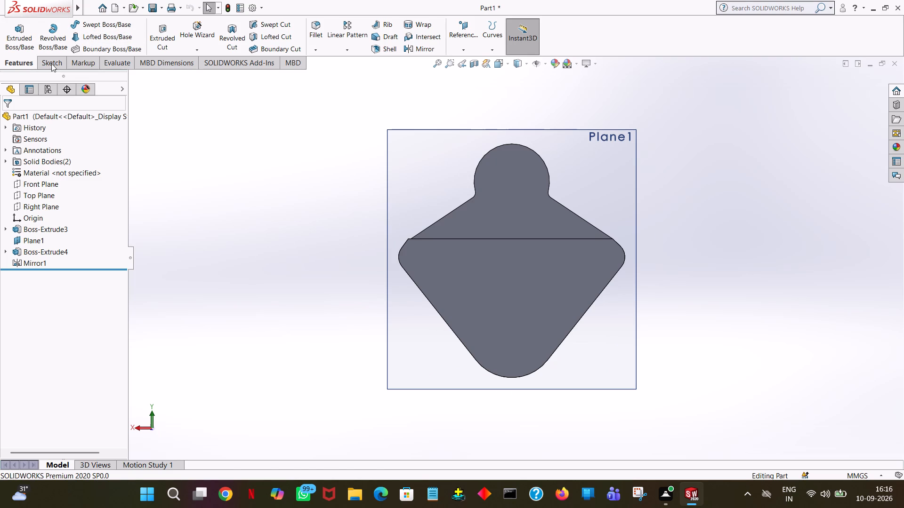
click(156, 34)
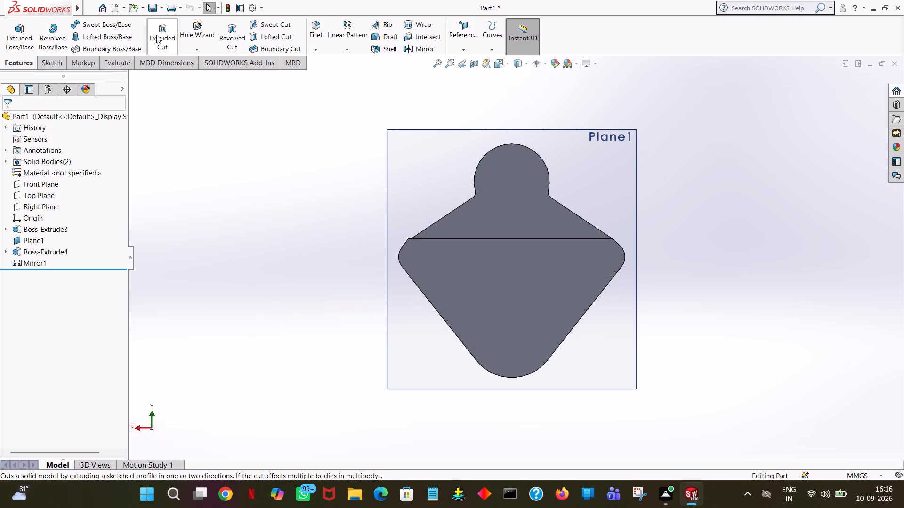
click(492, 283)
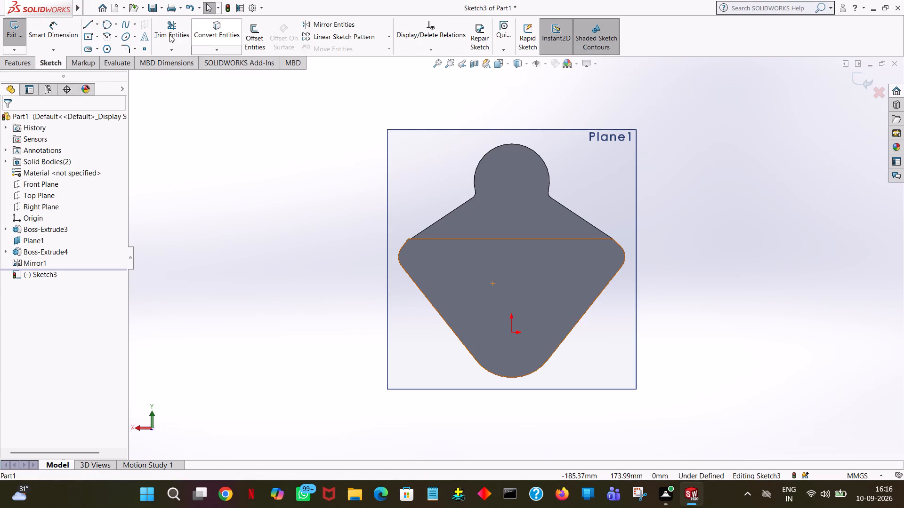
click(115, 25)
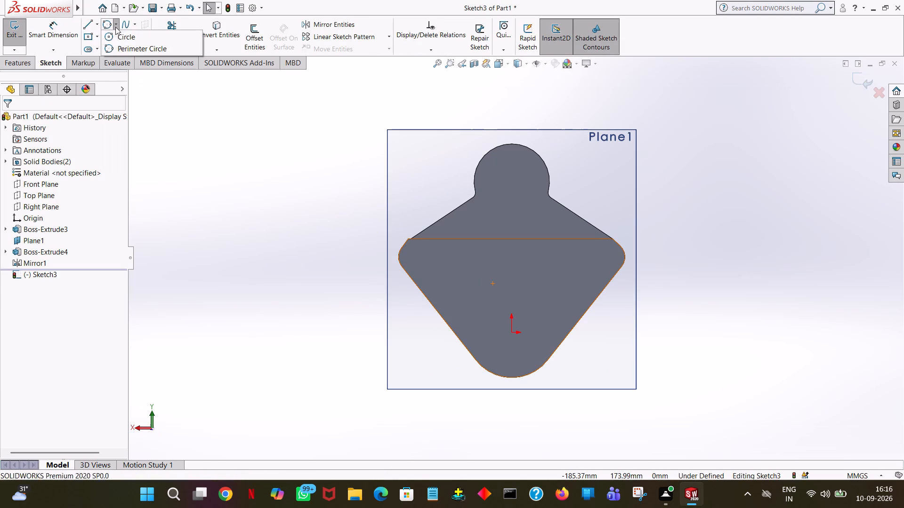
click(115, 40)
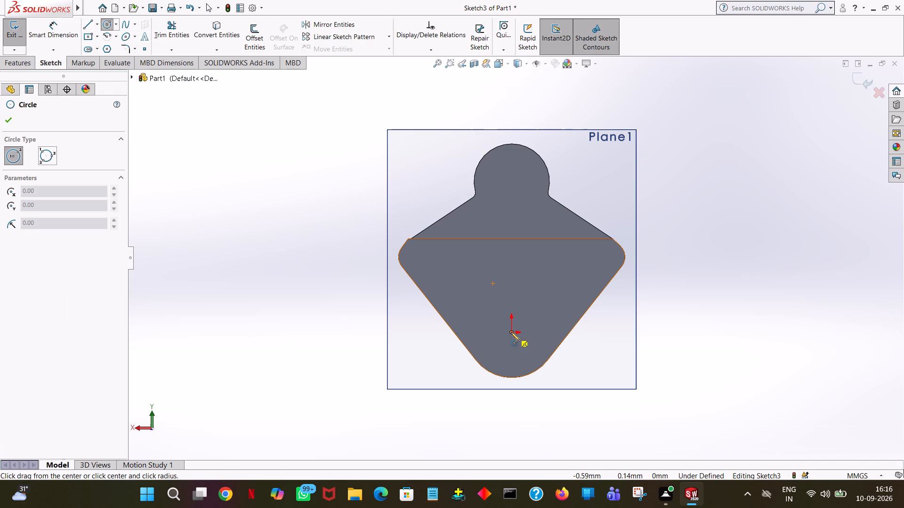
click(511, 332)
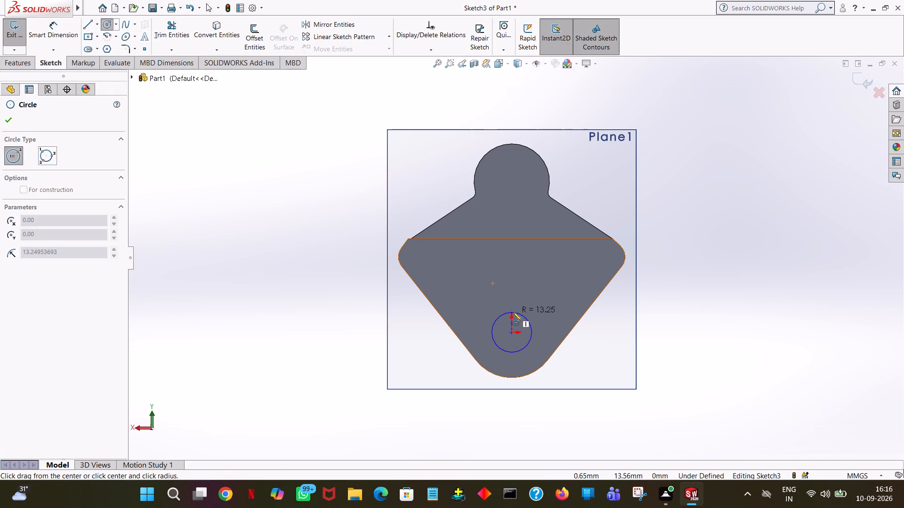
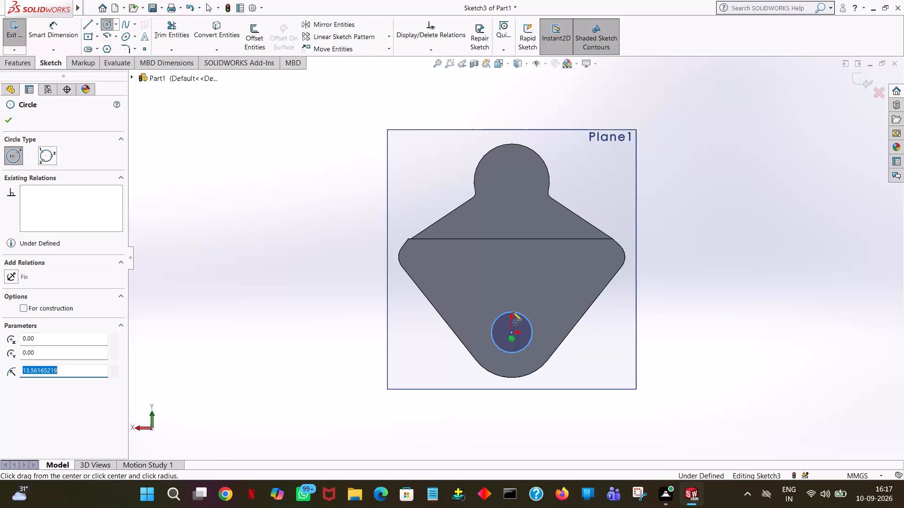
Set the radius of the circle centred on the origin to 10 mm.
text(10)
key(Return)
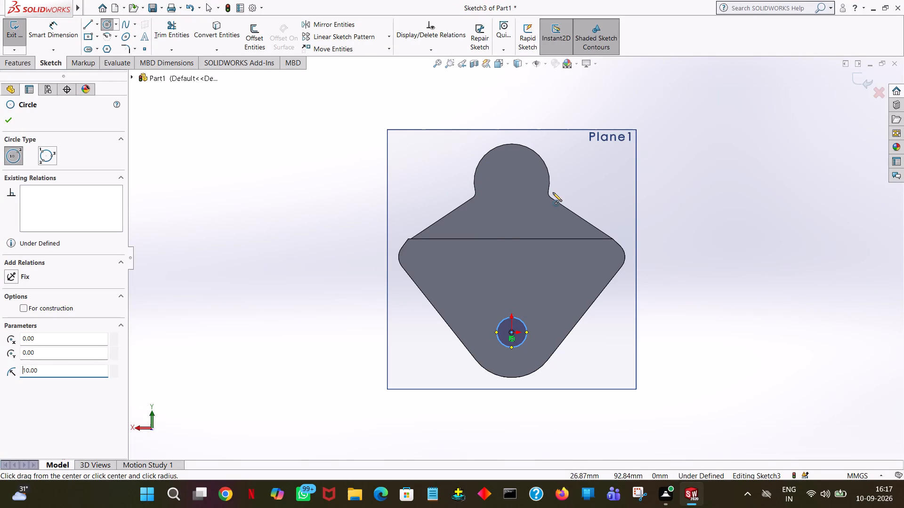
Draw a second circle of 10 mm radius, centred on the boss's rounded upper end.
click(511, 182)
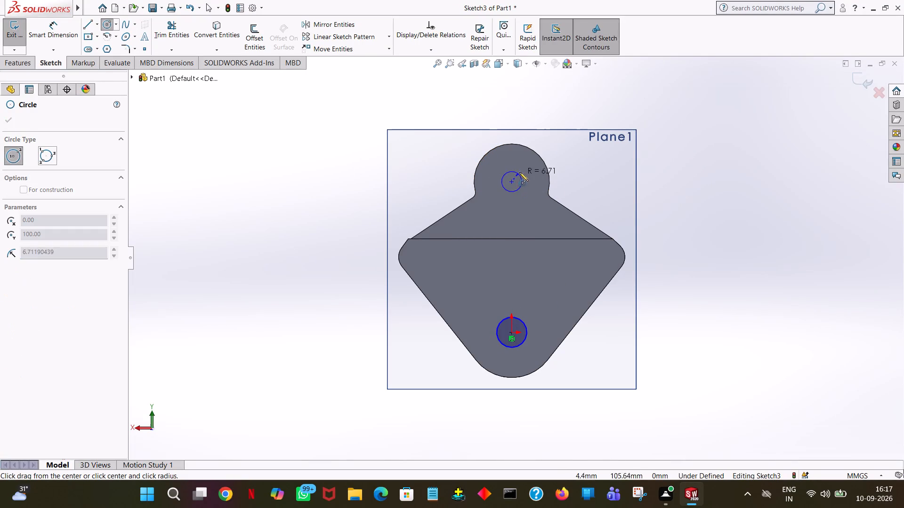
click(520, 171)
text(10)
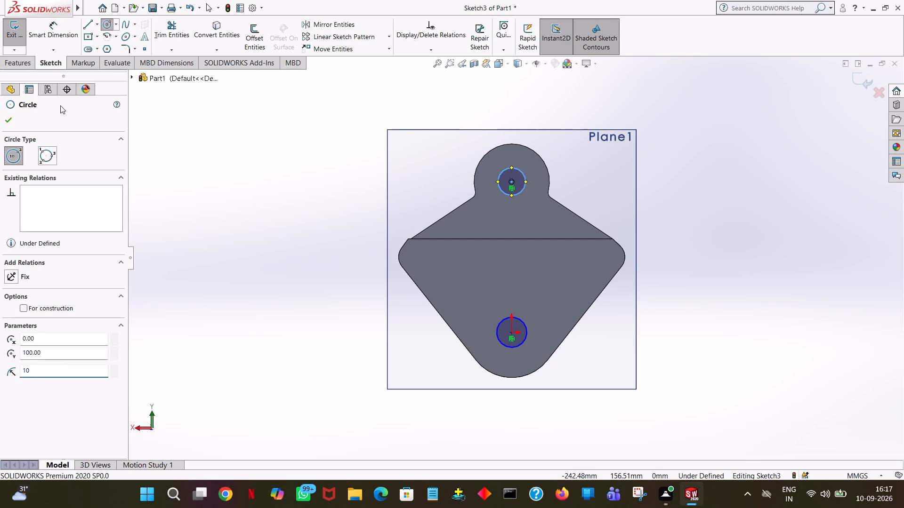
click(10, 117)
Extrude-cut both circles as a blind cut 120 mm deep through the boss and the two triangular plates.
middle_drag(827, 243, 730, 241)
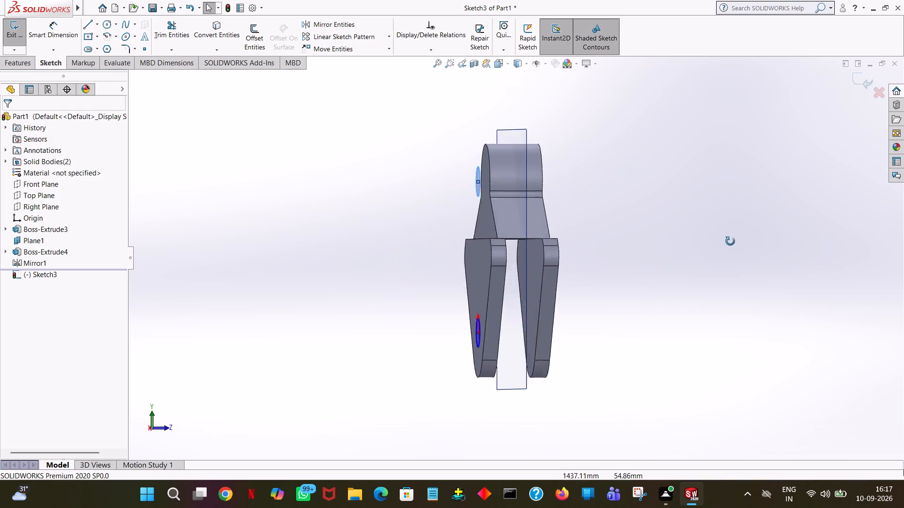
middle_drag(730, 241, 790, 245)
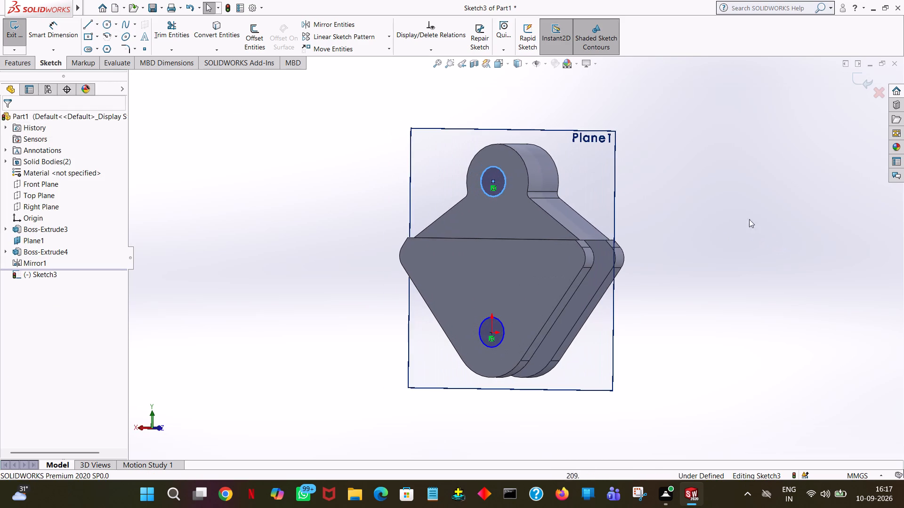
middle_drag(701, 211, 648, 215)
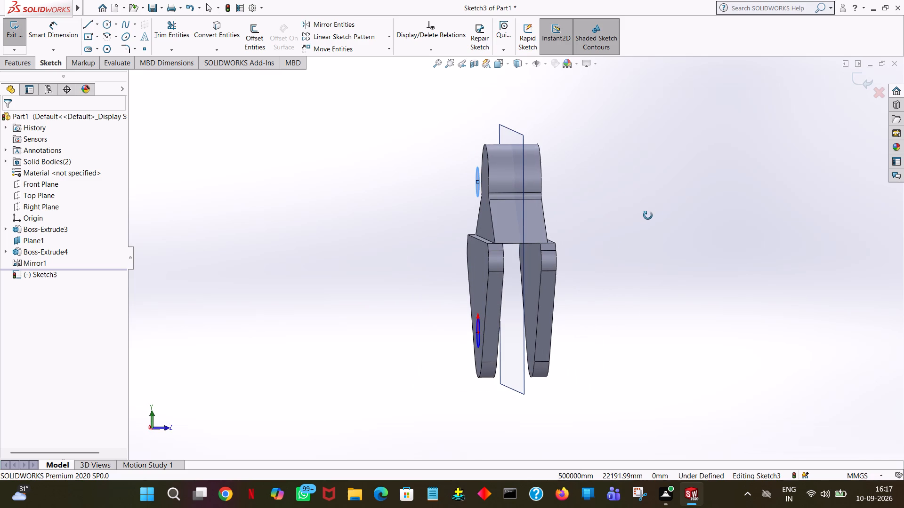
middle_drag(648, 215, 640, 214)
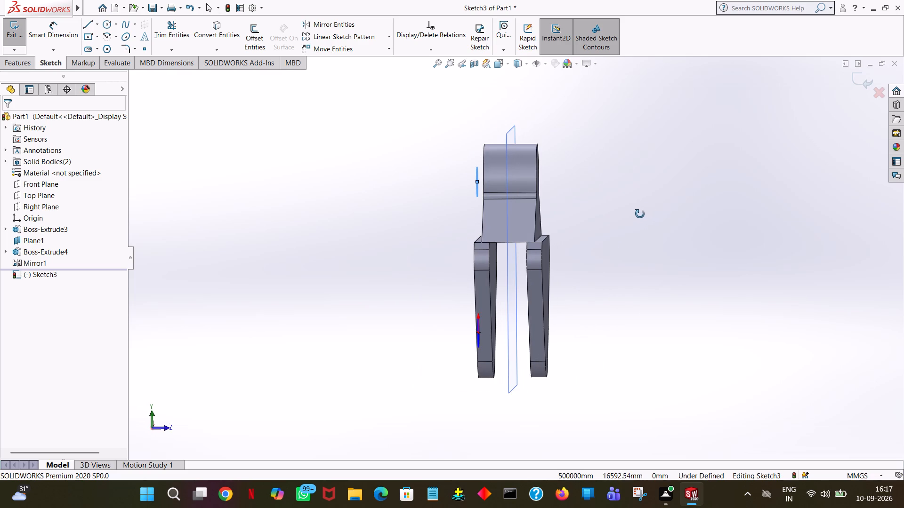
middle_drag(640, 214, 815, 213)
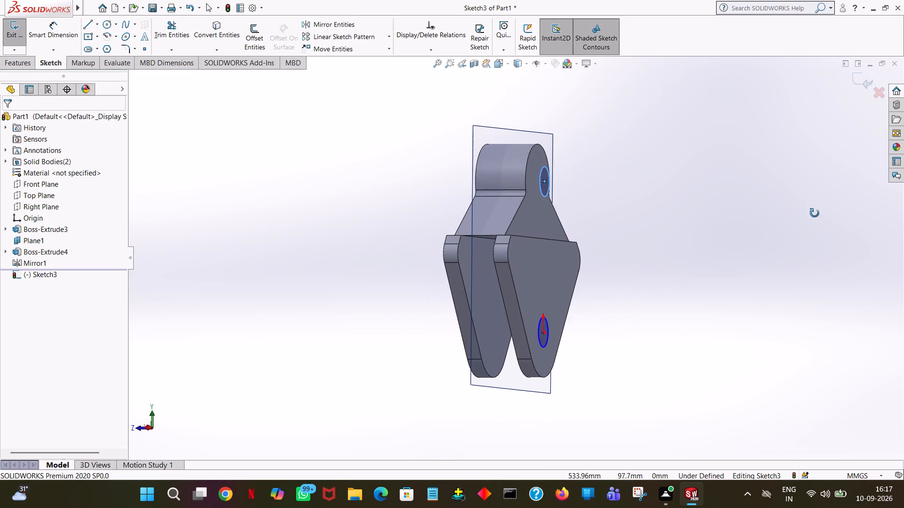
middle_drag(815, 213, 789, 213)
middle_click(789, 213)
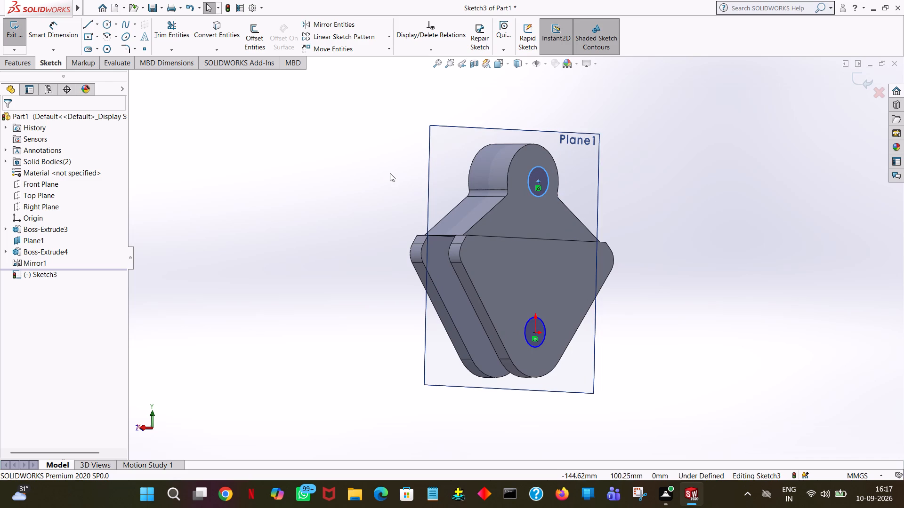
middle_drag(390, 173, 432, 177)
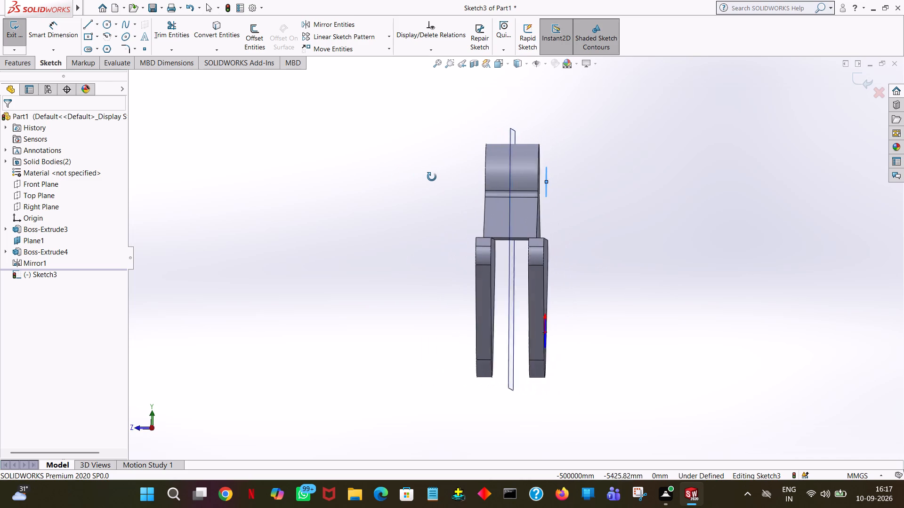
middle_drag(432, 177, 420, 174)
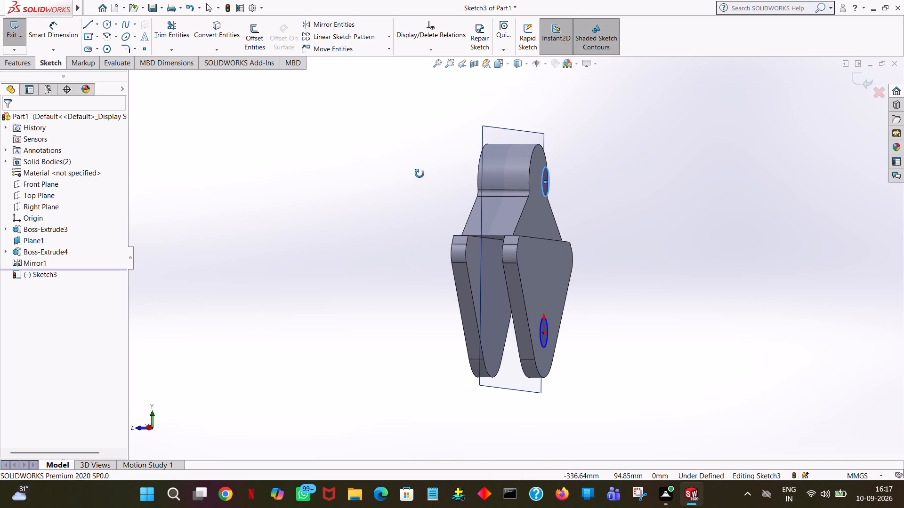
middle_drag(420, 174, 429, 199)
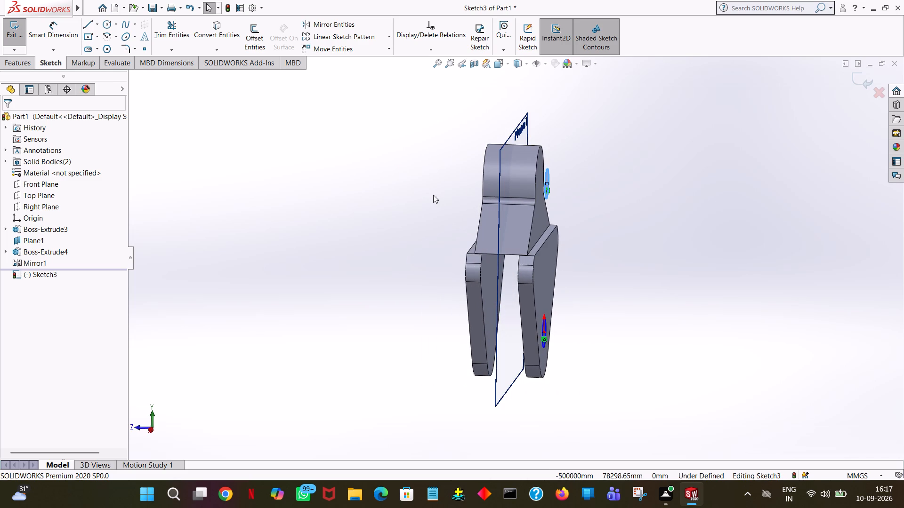
click(28, 66)
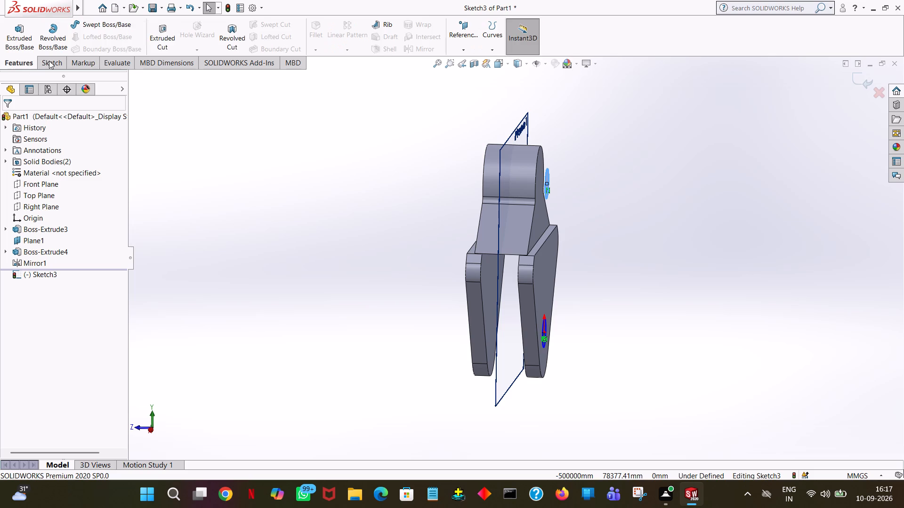
click(161, 43)
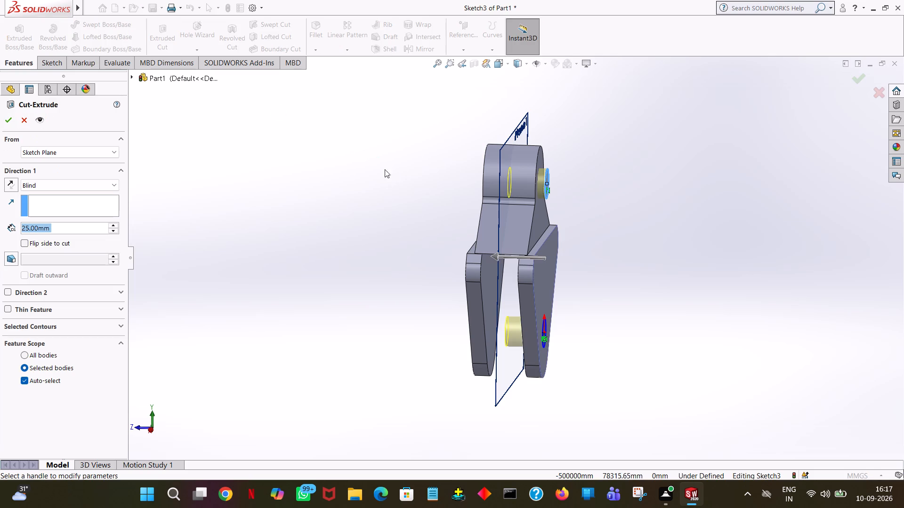
drag(496, 258, 402, 258)
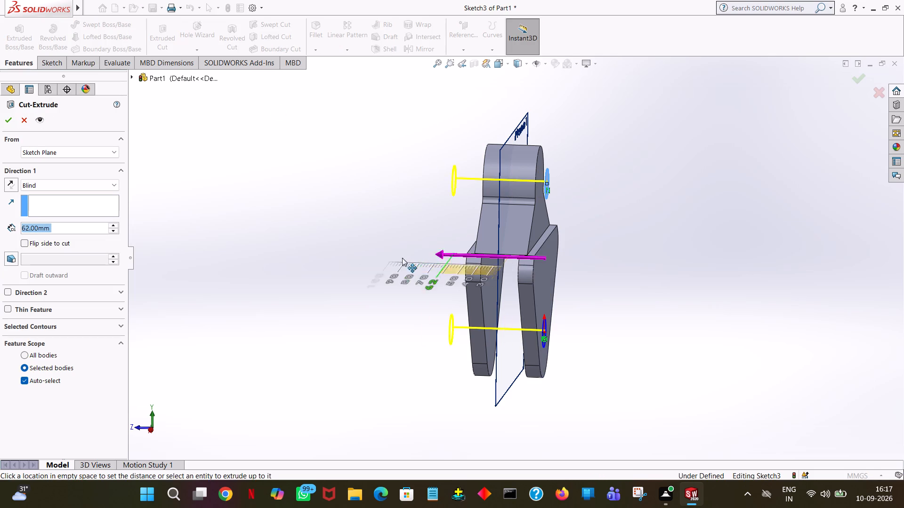
drag(402, 258, 361, 257)
click(8, 123)
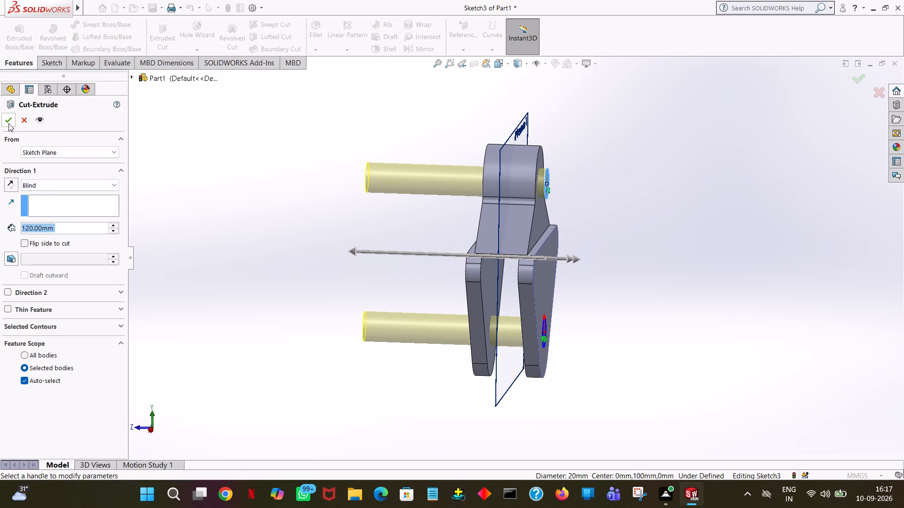
click(249, 146)
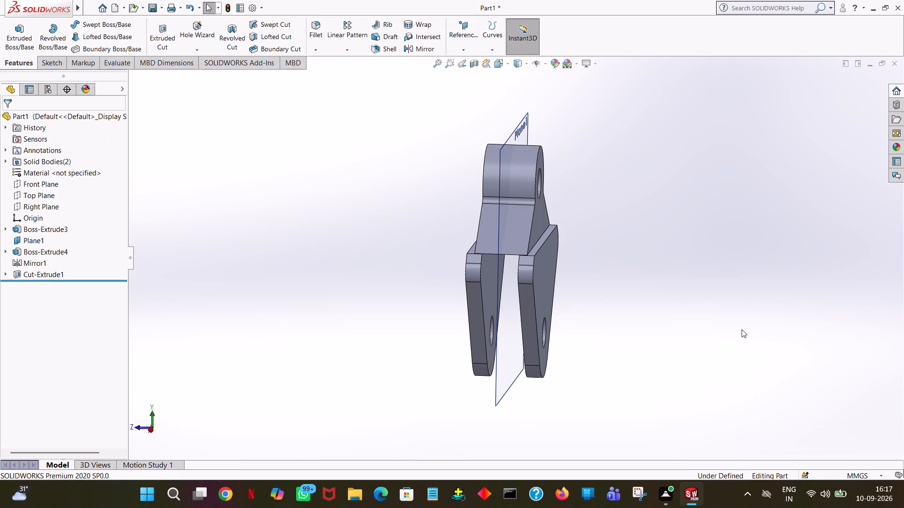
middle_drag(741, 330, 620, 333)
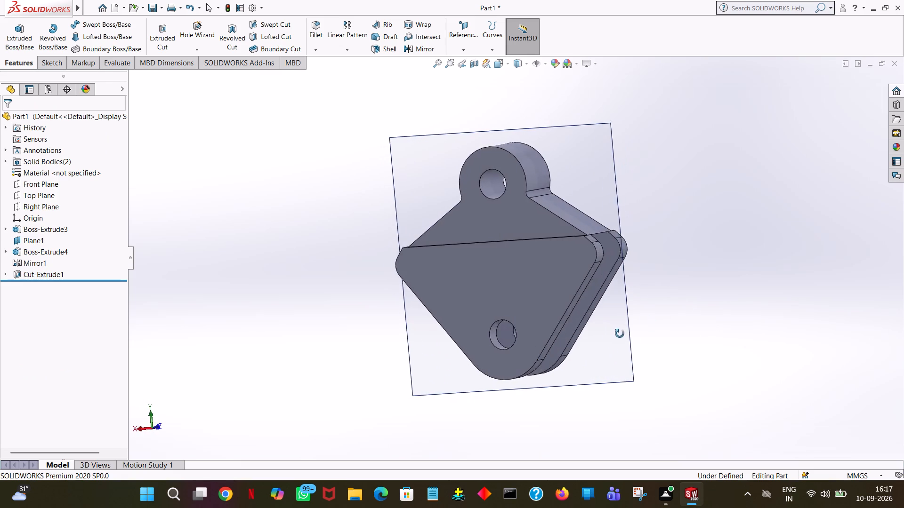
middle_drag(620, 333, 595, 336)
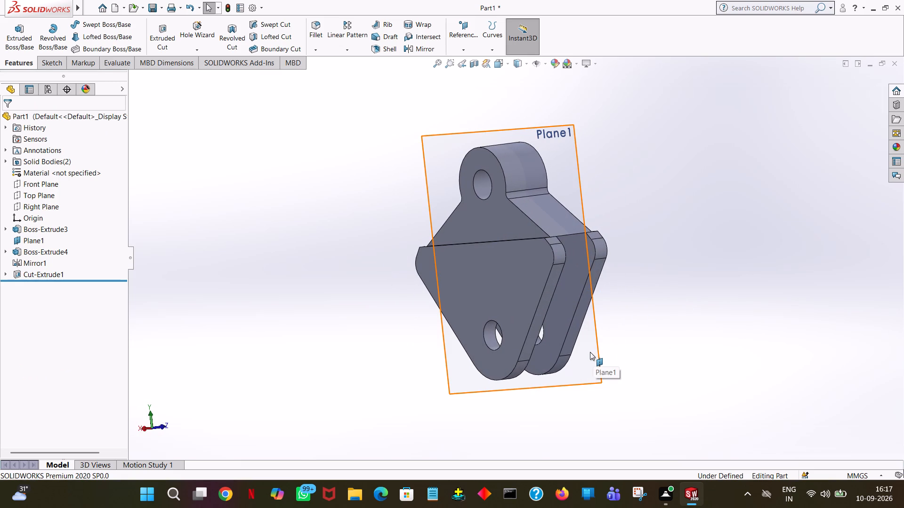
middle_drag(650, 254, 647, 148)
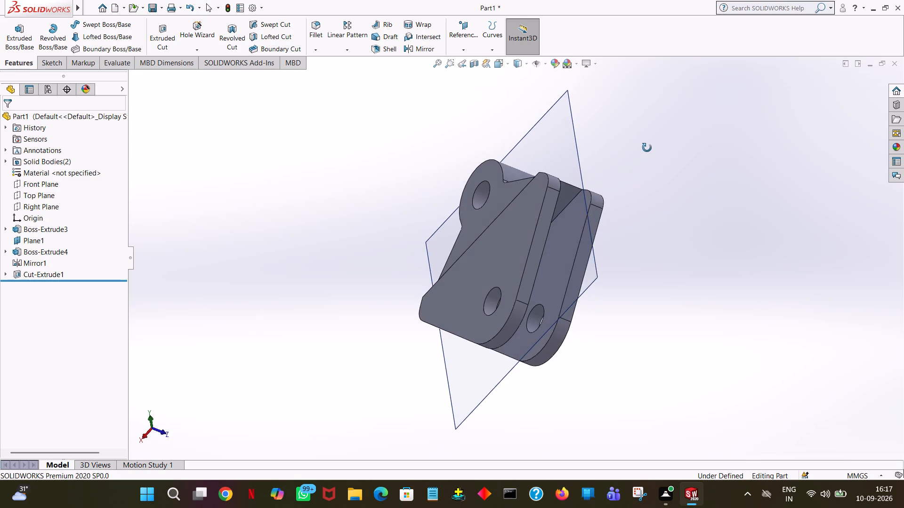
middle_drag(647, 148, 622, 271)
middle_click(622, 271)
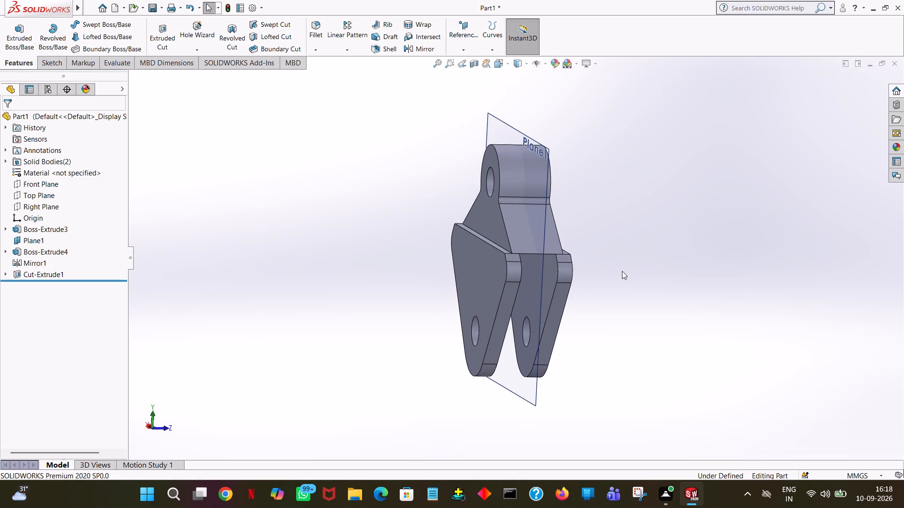
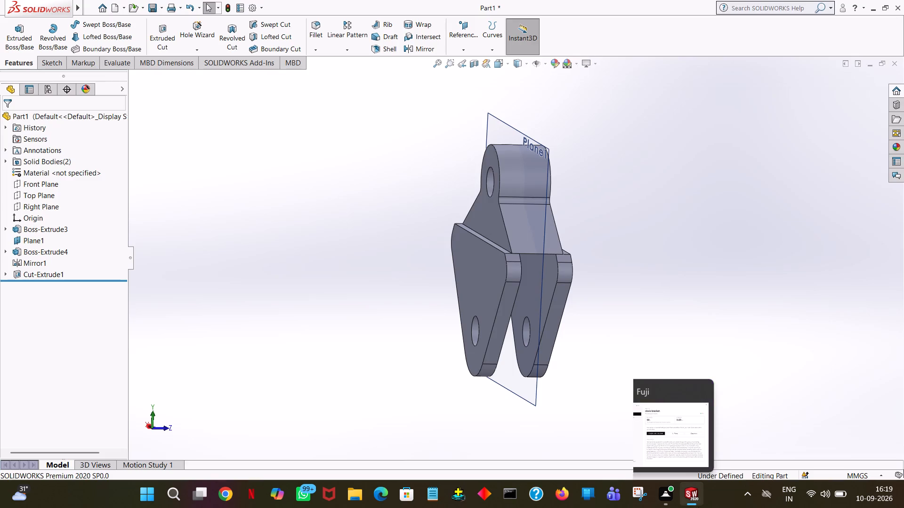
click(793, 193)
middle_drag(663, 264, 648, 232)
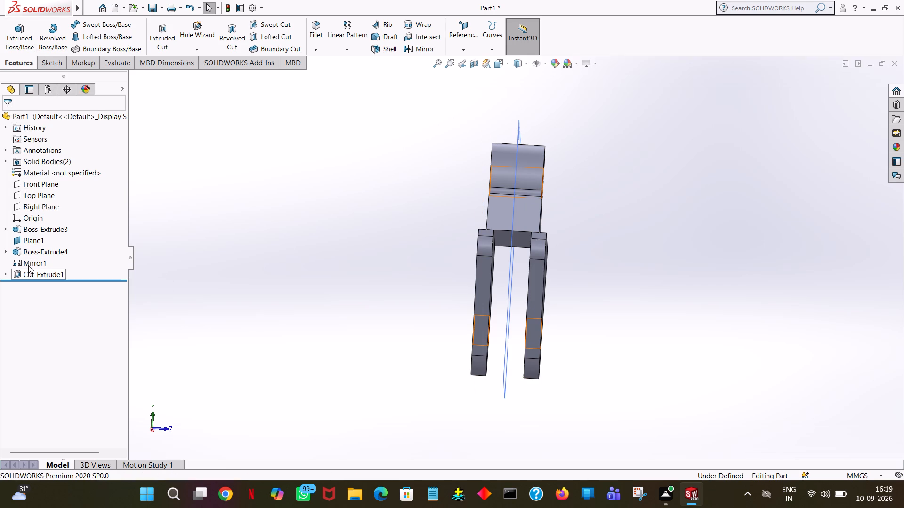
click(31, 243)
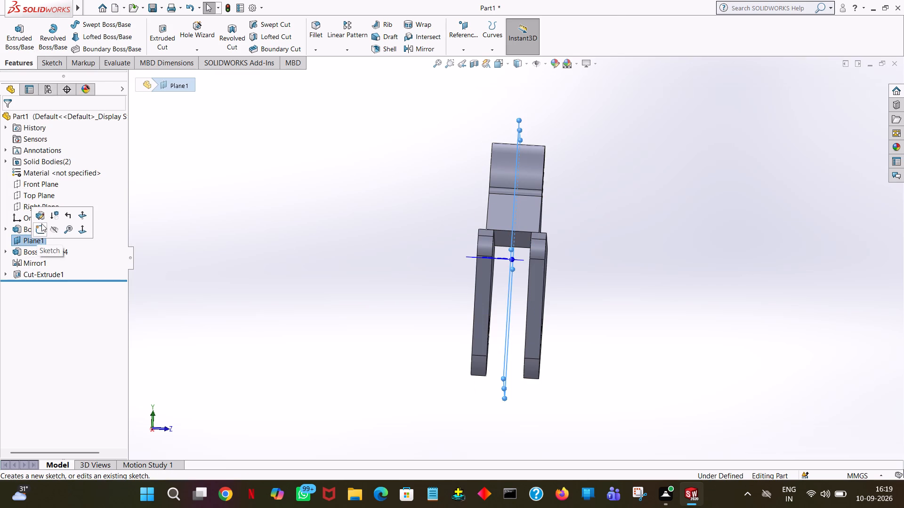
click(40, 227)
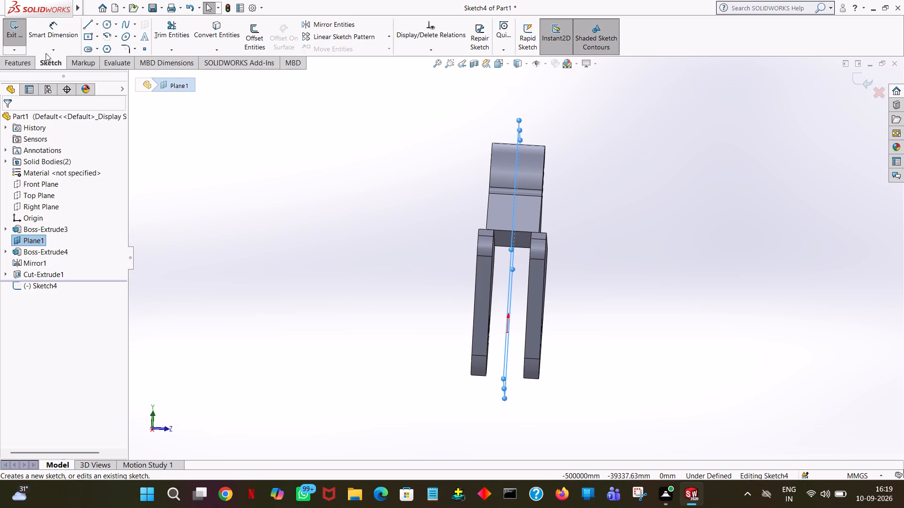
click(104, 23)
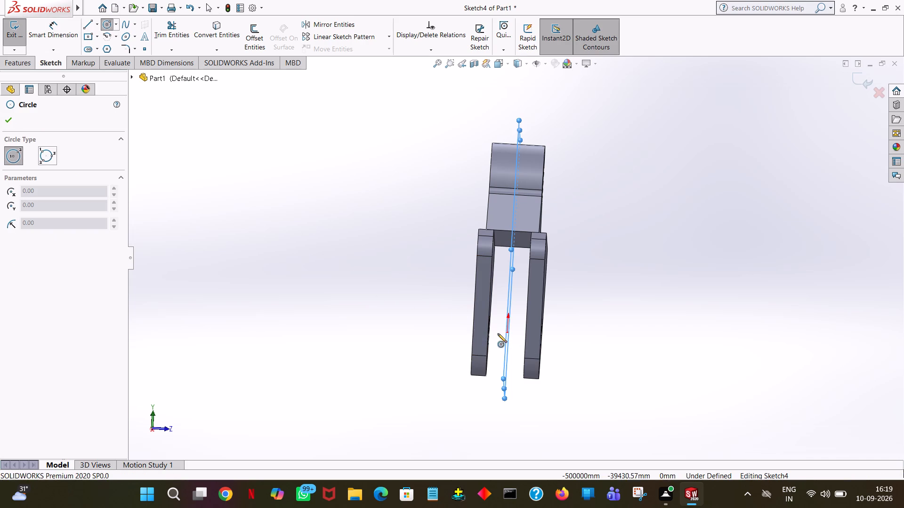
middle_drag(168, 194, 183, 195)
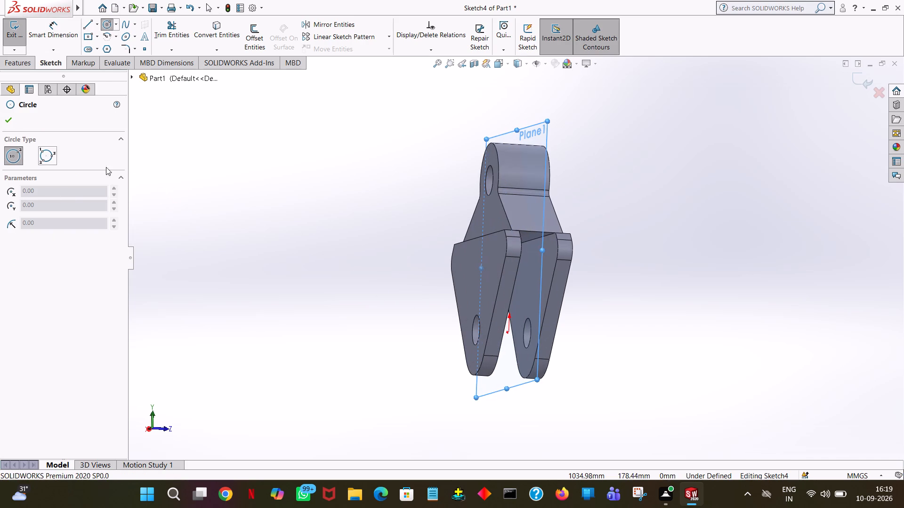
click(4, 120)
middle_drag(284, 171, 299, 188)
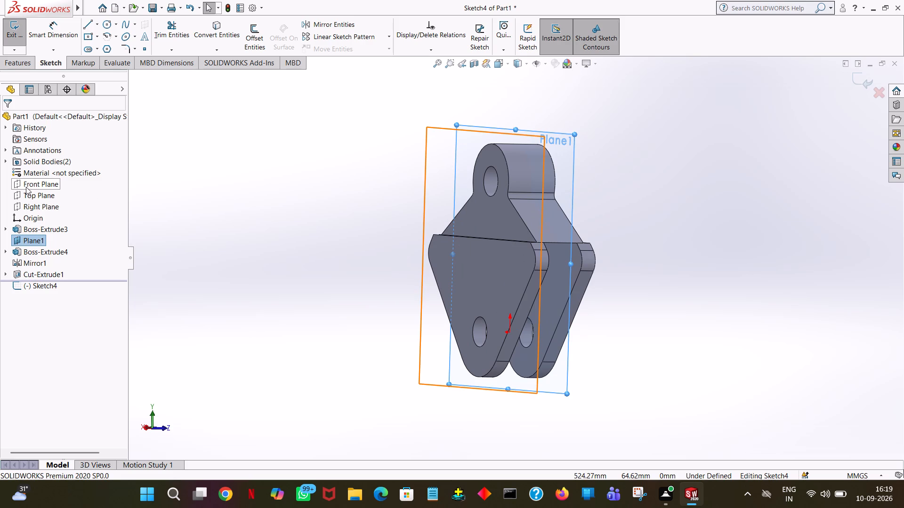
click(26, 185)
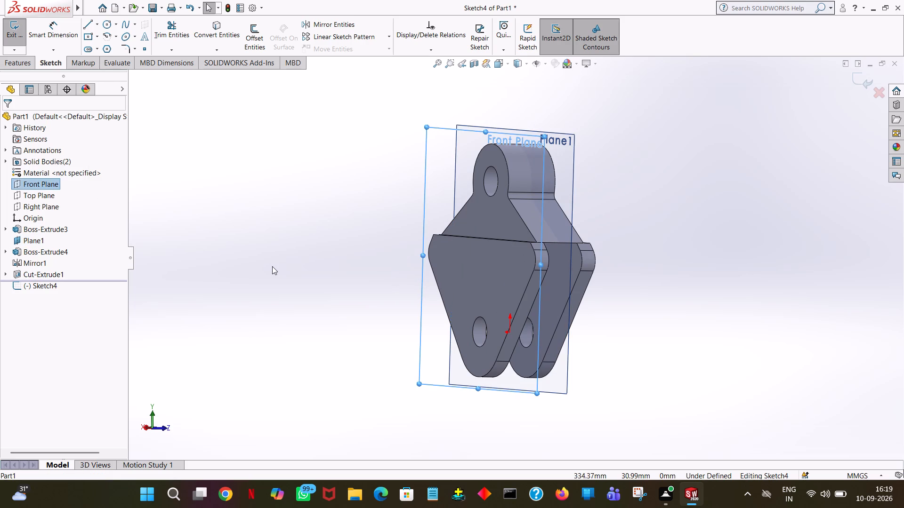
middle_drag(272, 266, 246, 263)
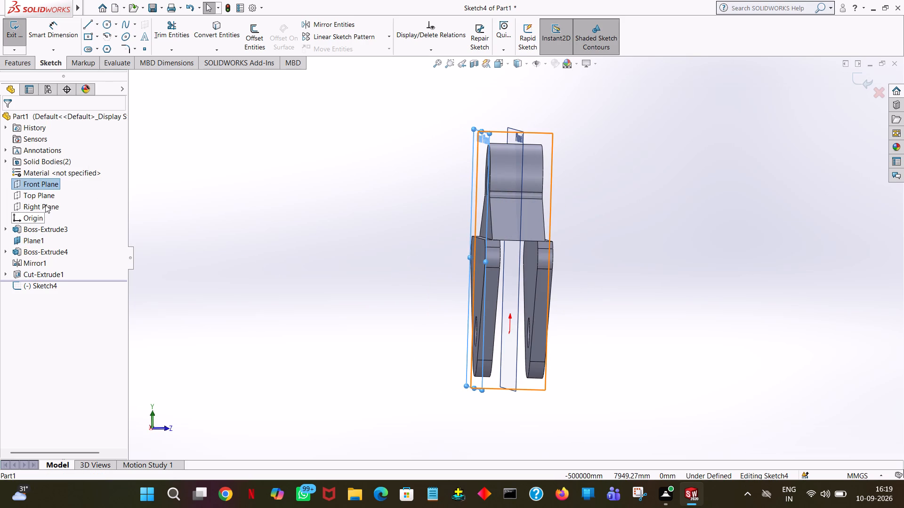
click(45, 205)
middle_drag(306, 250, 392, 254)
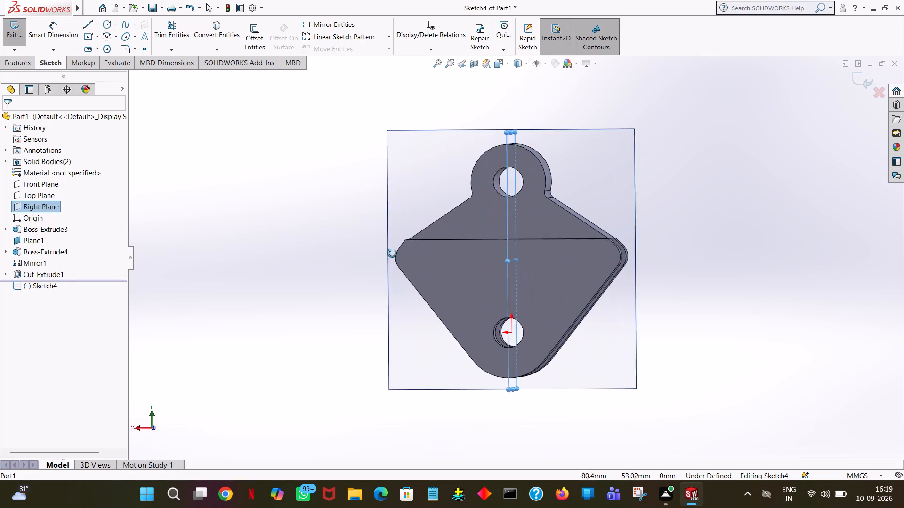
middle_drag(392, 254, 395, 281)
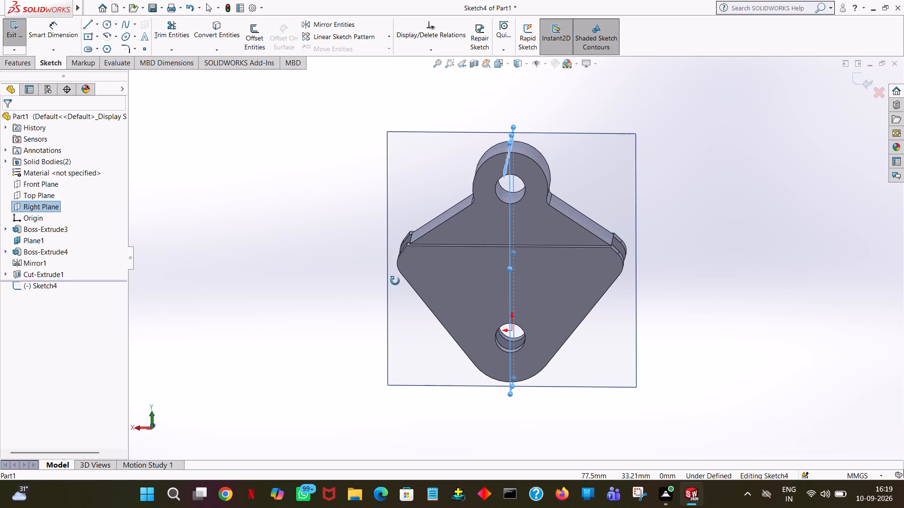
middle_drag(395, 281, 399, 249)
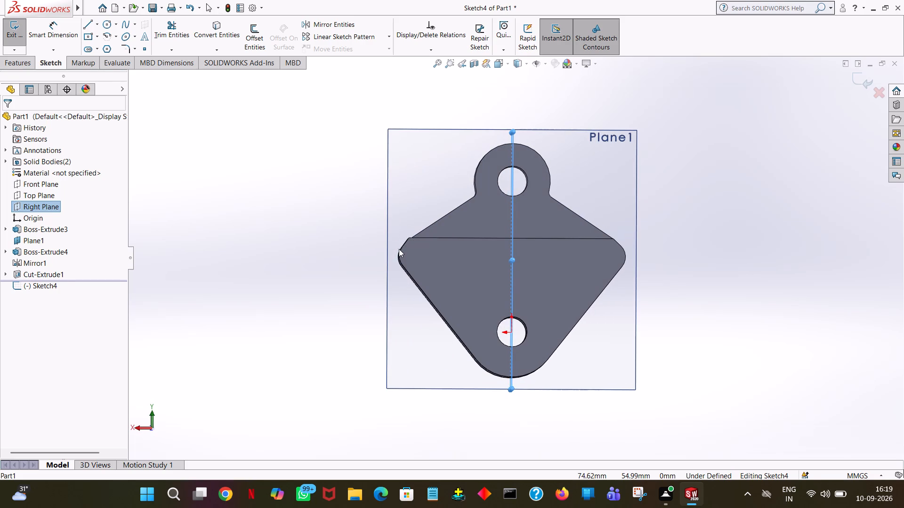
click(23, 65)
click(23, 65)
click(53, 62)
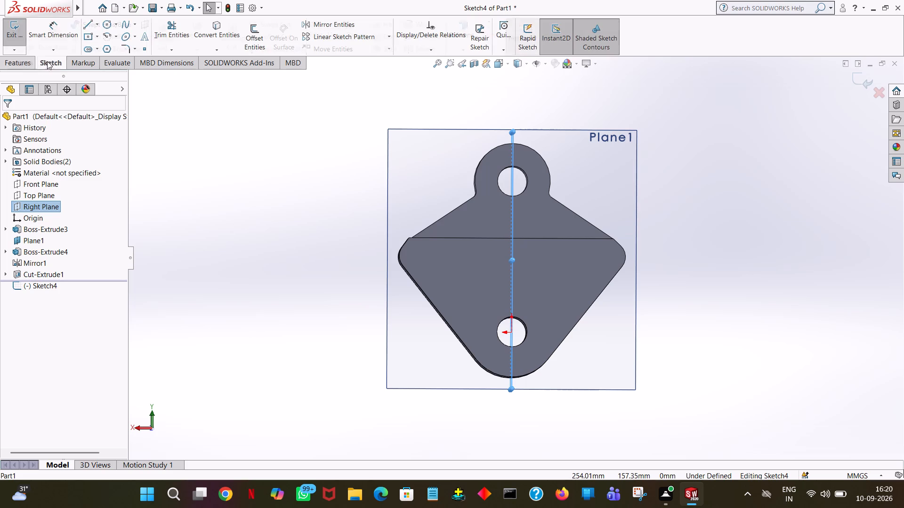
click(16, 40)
Create a reference plane parallel to the Right Plane at an offset distance of 65 mm.
click(38, 208)
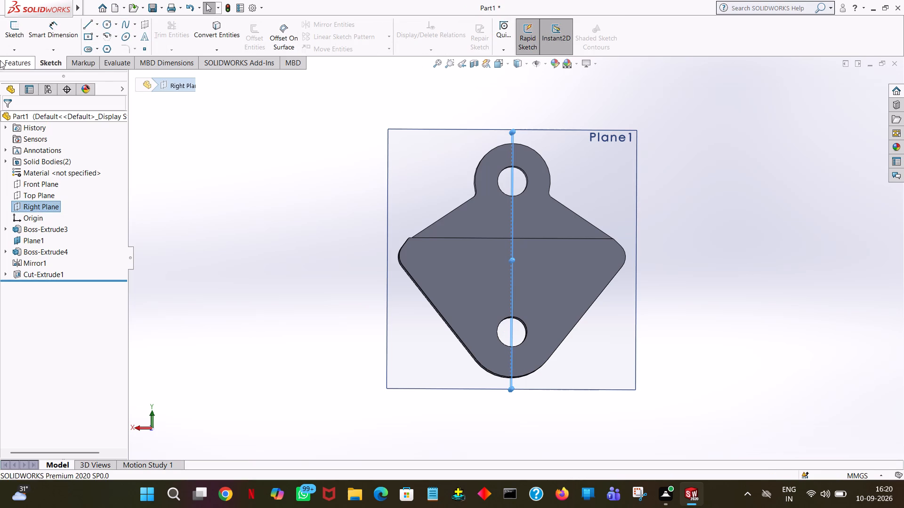
click(17, 64)
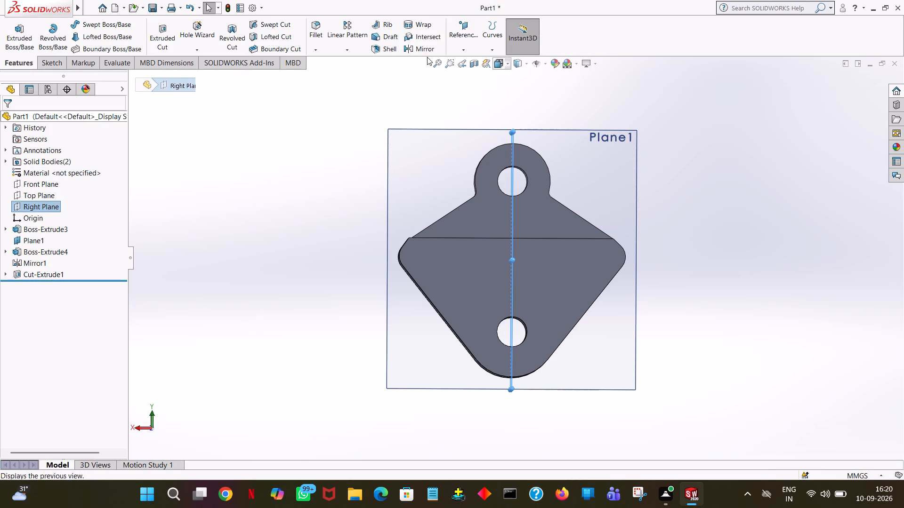
click(467, 54)
click(468, 62)
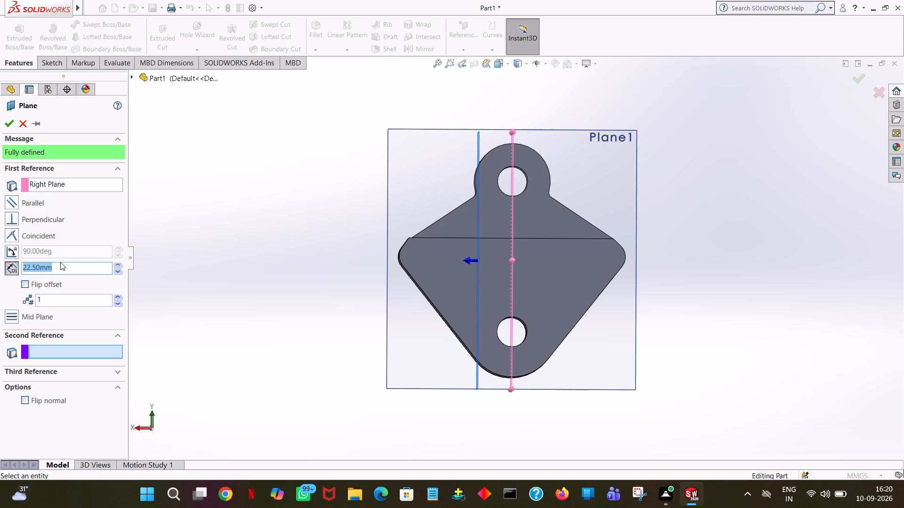
drag(58, 265, 11, 270)
key(9)
key(BackSpace)
text(65)
key(Return)
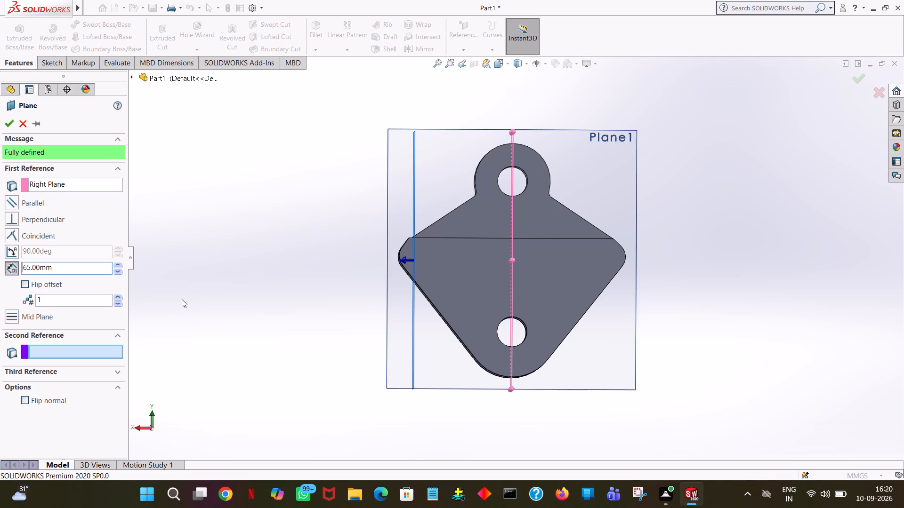
middle_drag(195, 304, 323, 312)
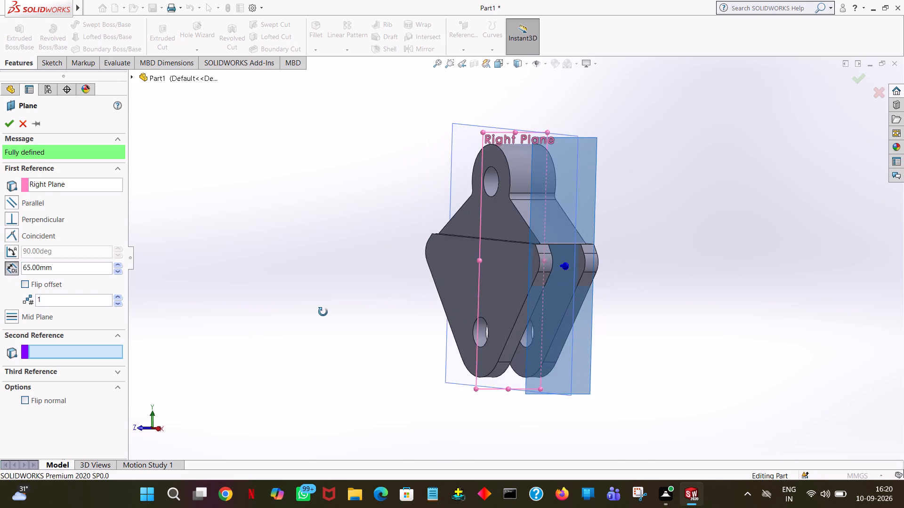
middle_drag(323, 312, 293, 297)
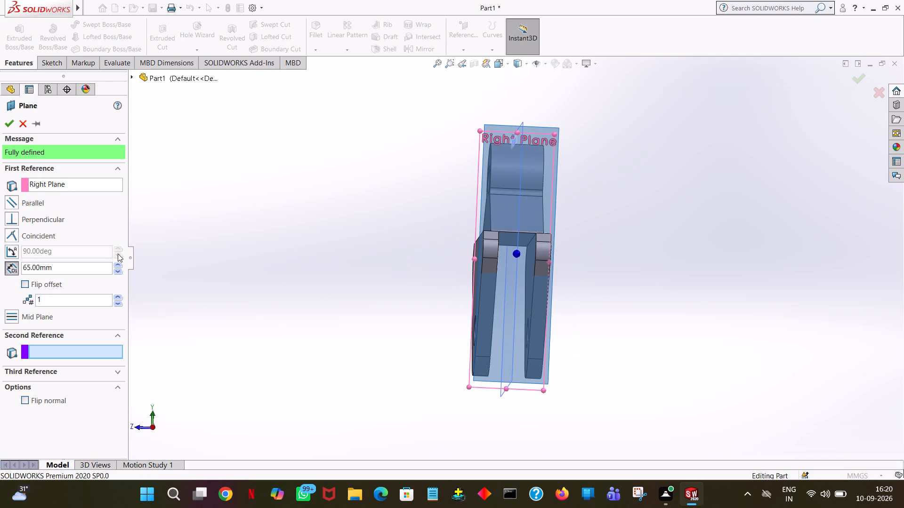
click(7, 122)
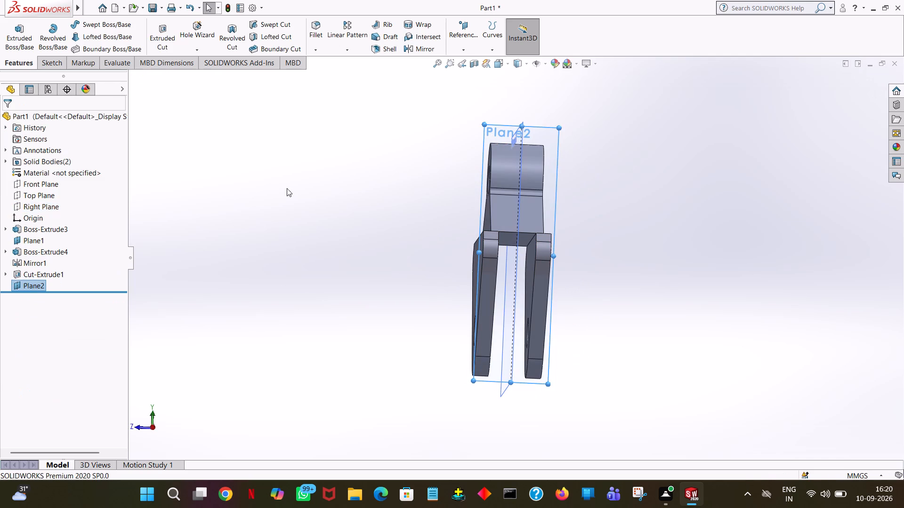
Hide Plane1, the reference plane midway between the two triangular plates.
middle_drag(358, 226, 432, 252)
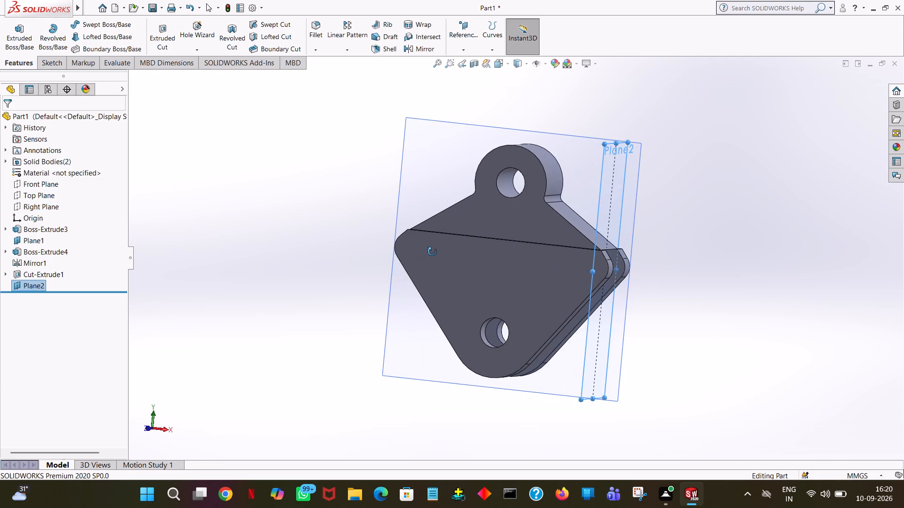
middle_drag(432, 252, 433, 252)
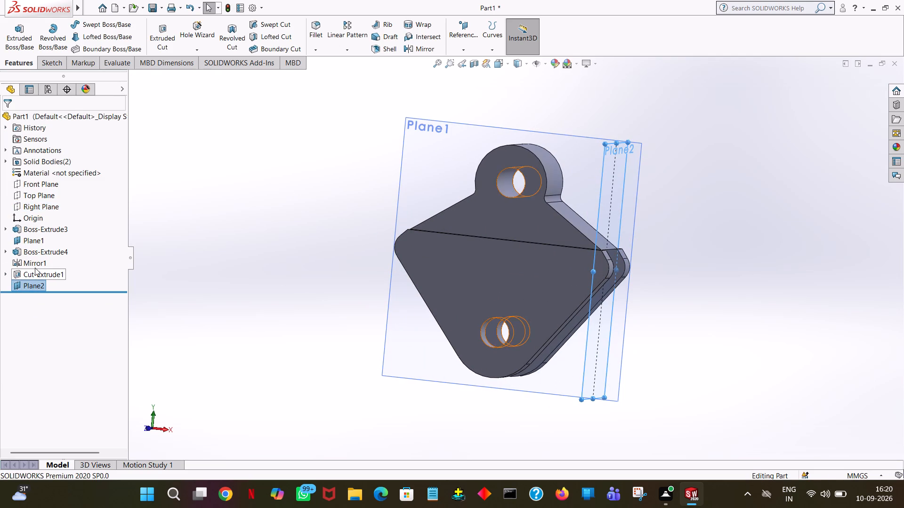
right_click(33, 239)
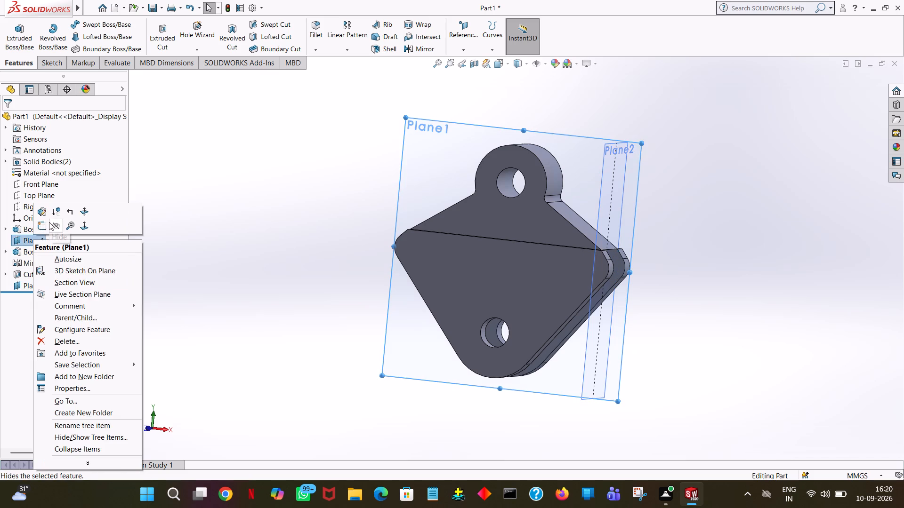
click(51, 224)
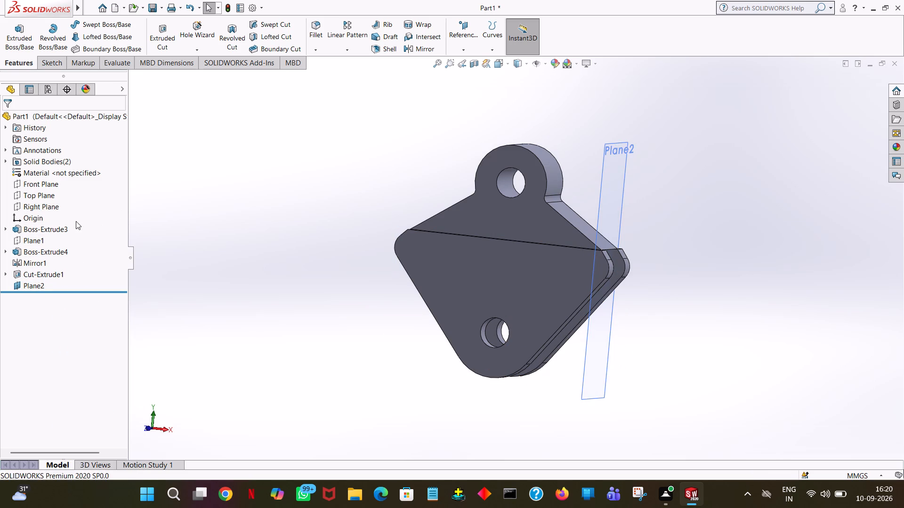
Start a new sketch on Plane2, the plane offset from the Right Plane.
click(38, 290)
right_click(38, 290)
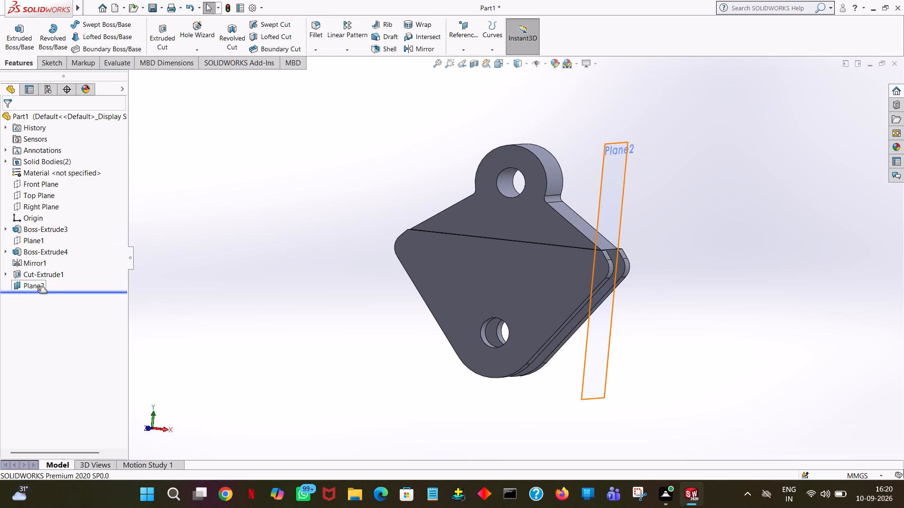
click(17, 282)
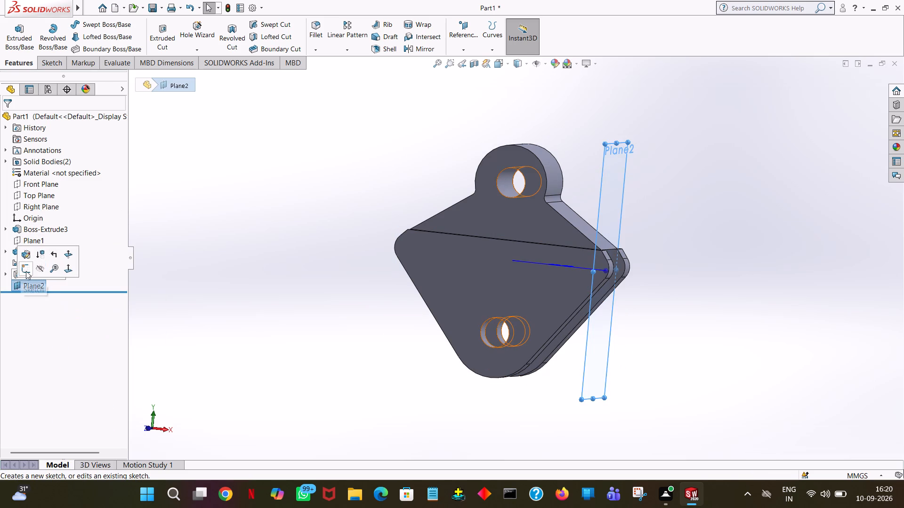
click(30, 268)
middle_drag(198, 245, 169, 242)
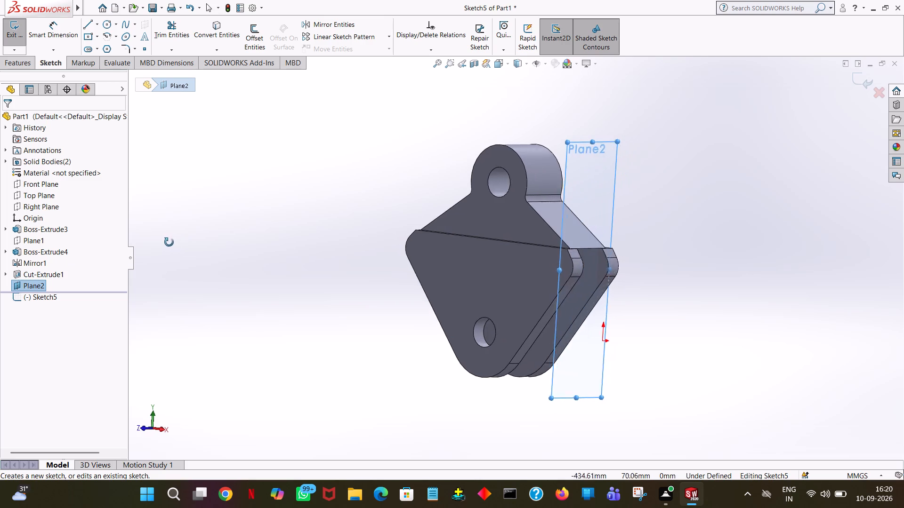
middle_drag(169, 242, 136, 235)
middle_drag(136, 235, 126, 234)
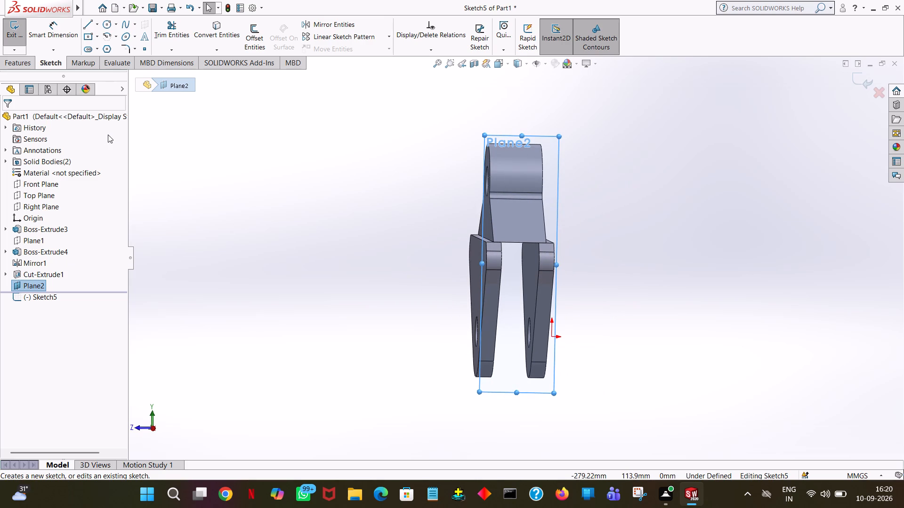
key(space)
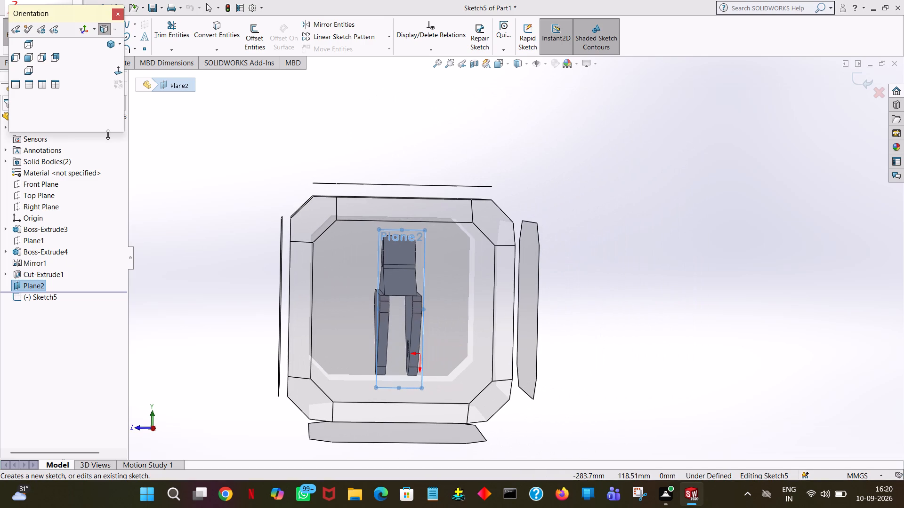
click(115, 74)
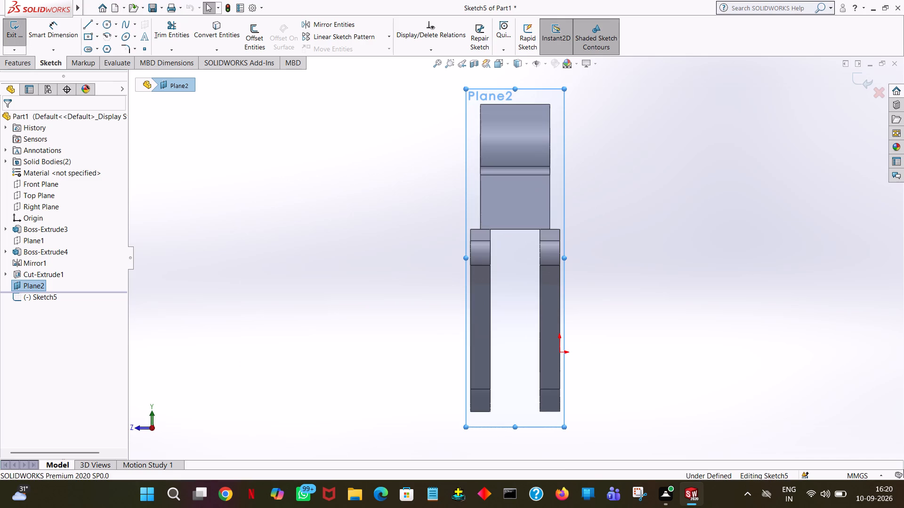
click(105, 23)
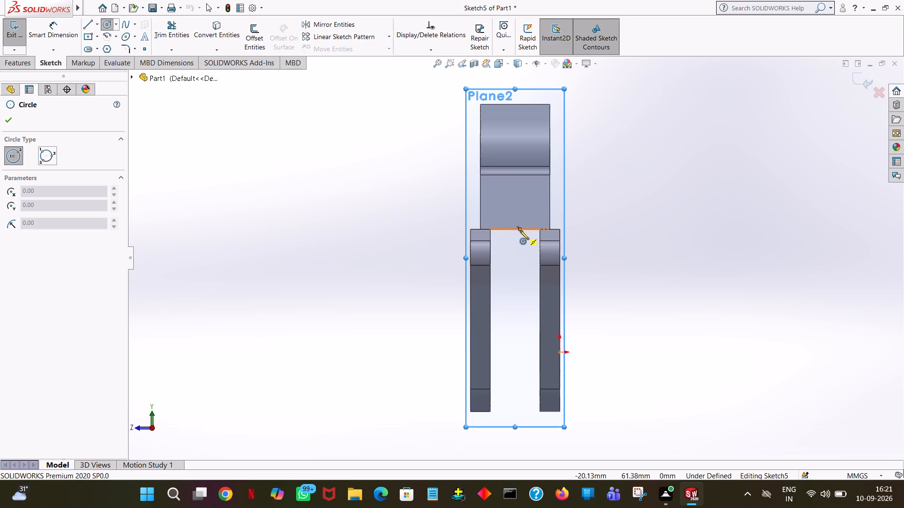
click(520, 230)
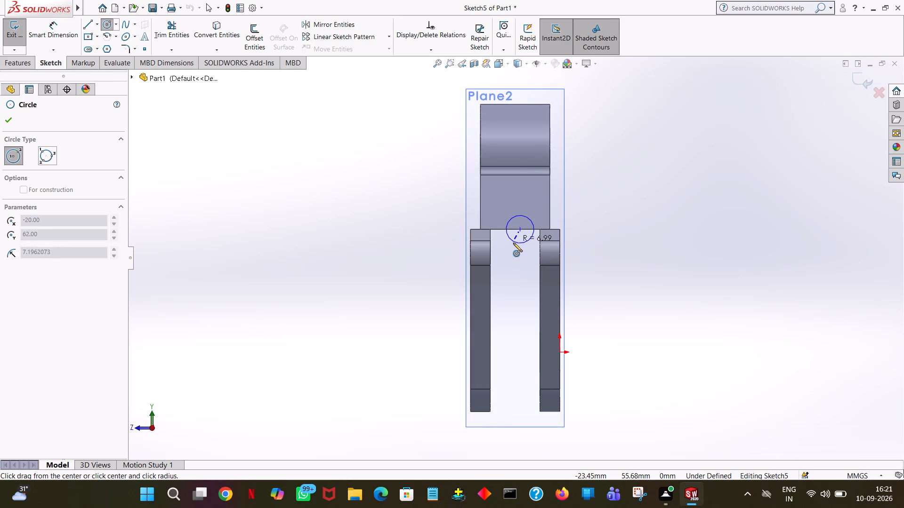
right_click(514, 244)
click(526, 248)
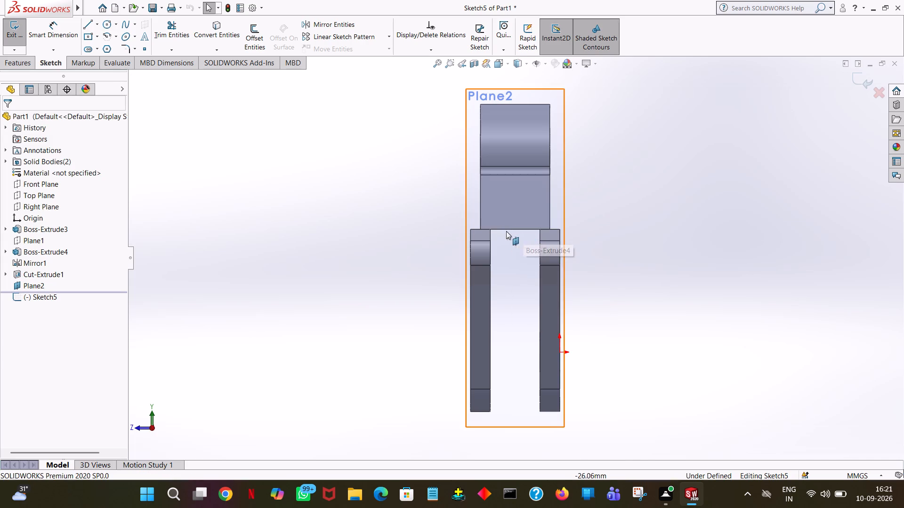
Sketch a horizontal line 25/2 mm long from one plate's inner top corner toward the other plate, along the upper block's bottom edge.
click(86, 25)
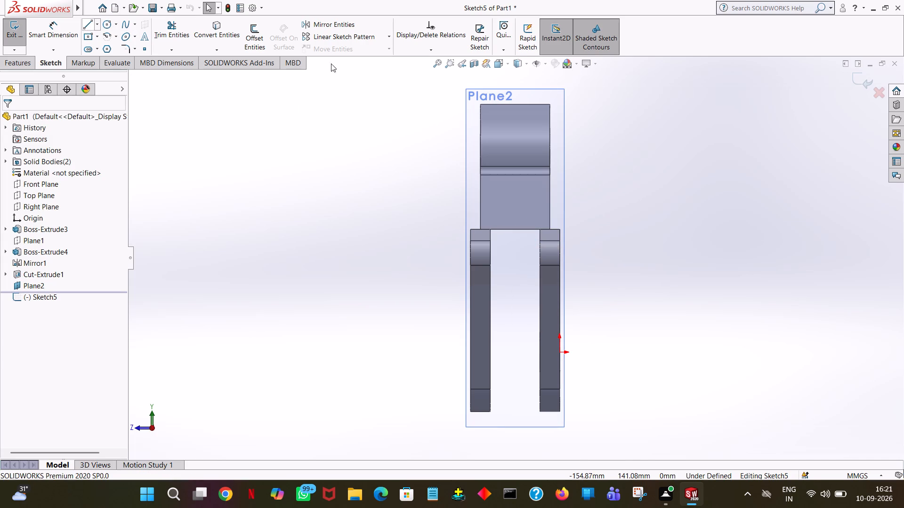
click(489, 229)
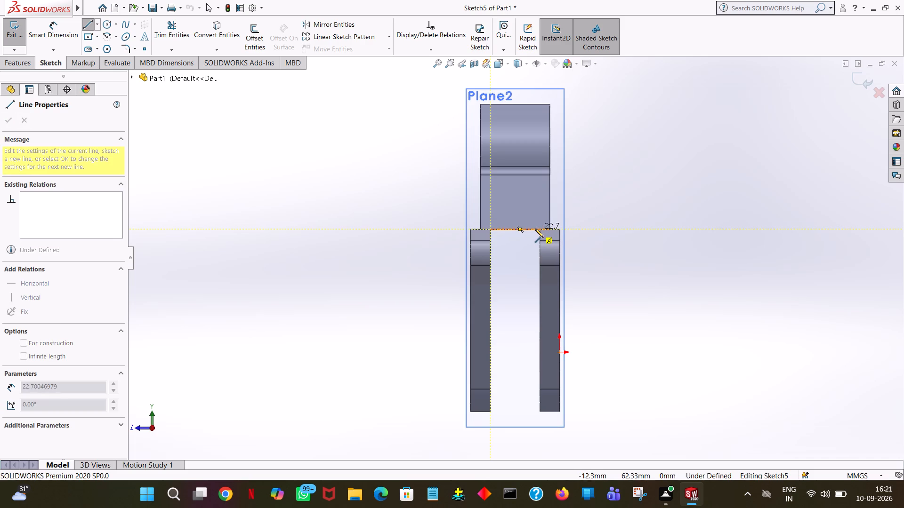
click(535, 229)
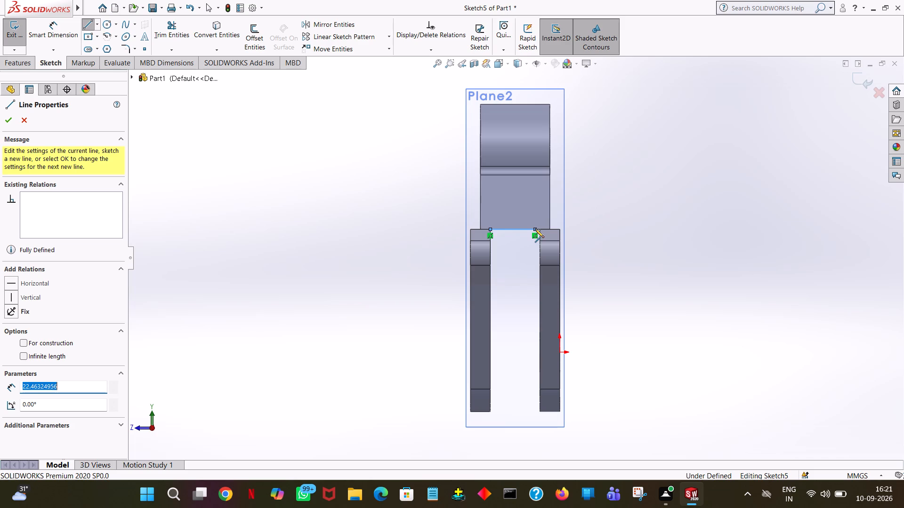
text(25/2)
key(Return)
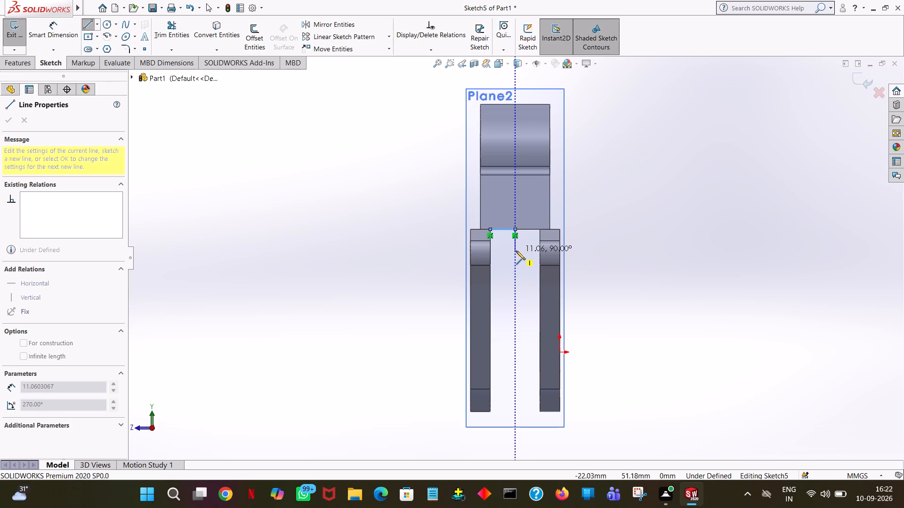
right_click(516, 251)
right_click(516, 251)
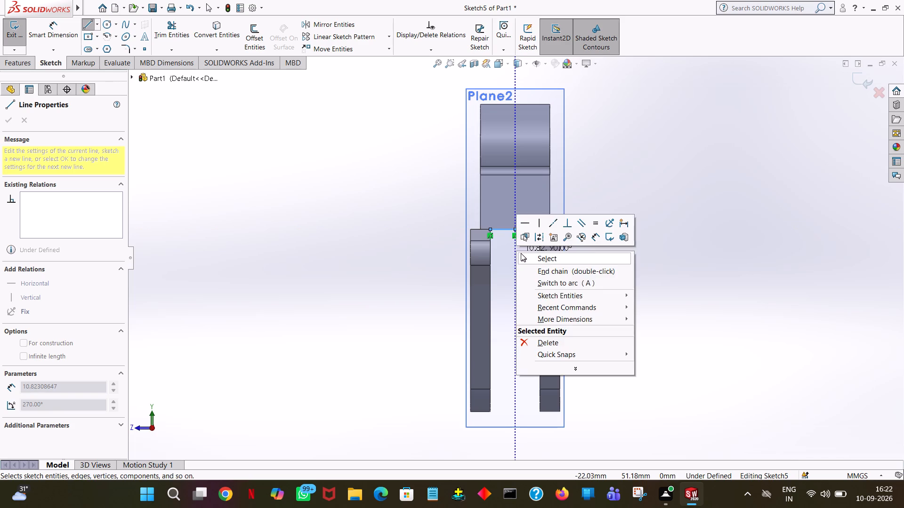
click(524, 254)
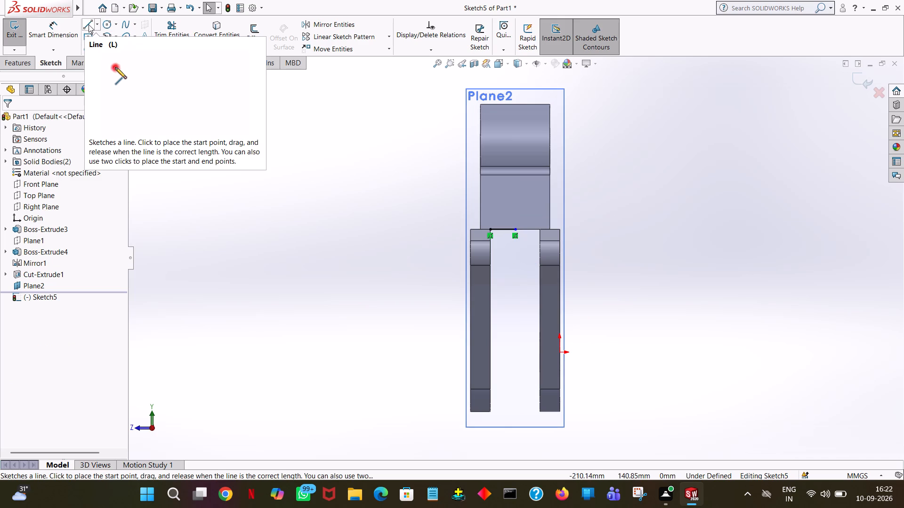
Start another line in the sketch on Plane2.
click(89, 24)
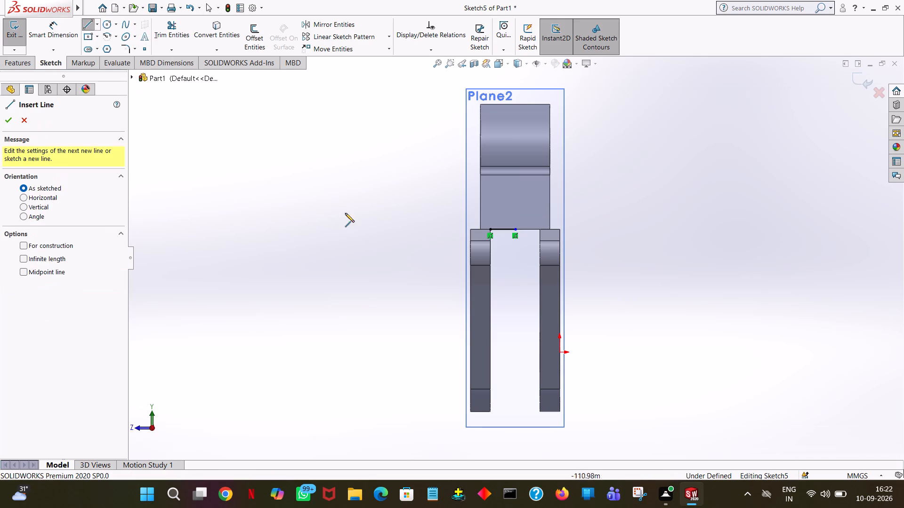
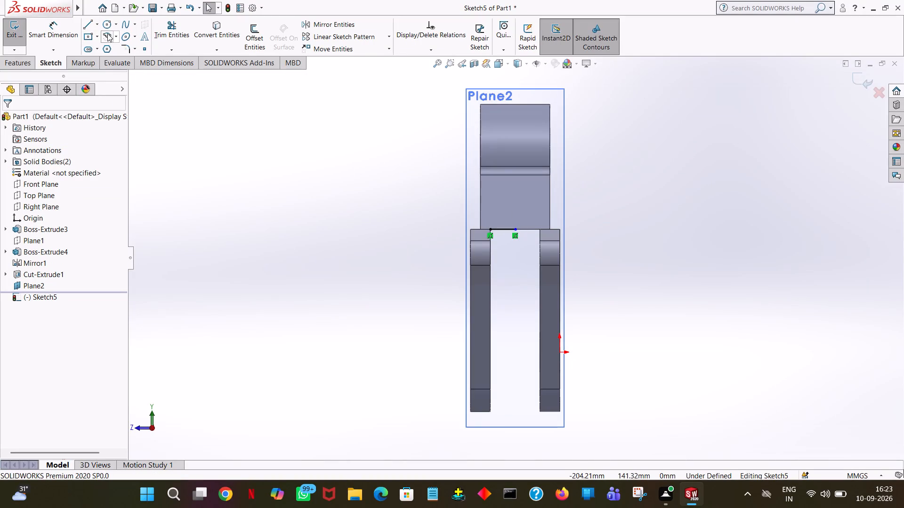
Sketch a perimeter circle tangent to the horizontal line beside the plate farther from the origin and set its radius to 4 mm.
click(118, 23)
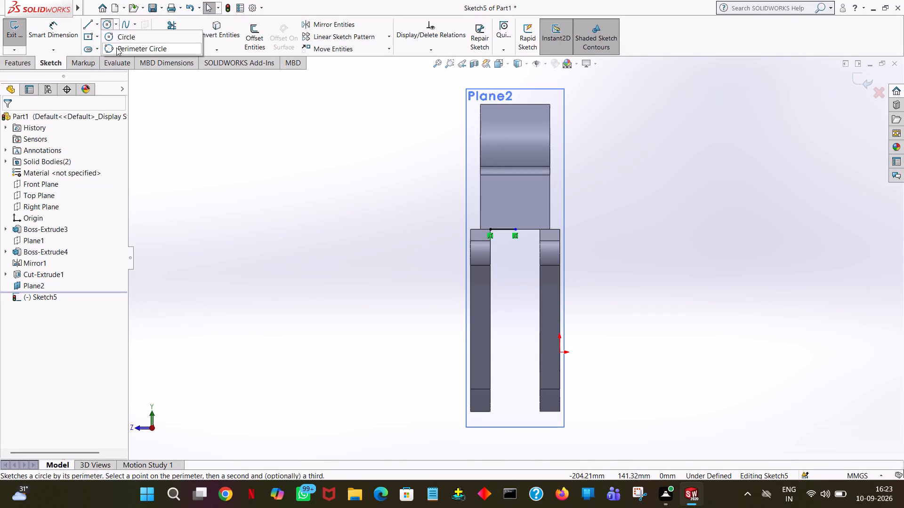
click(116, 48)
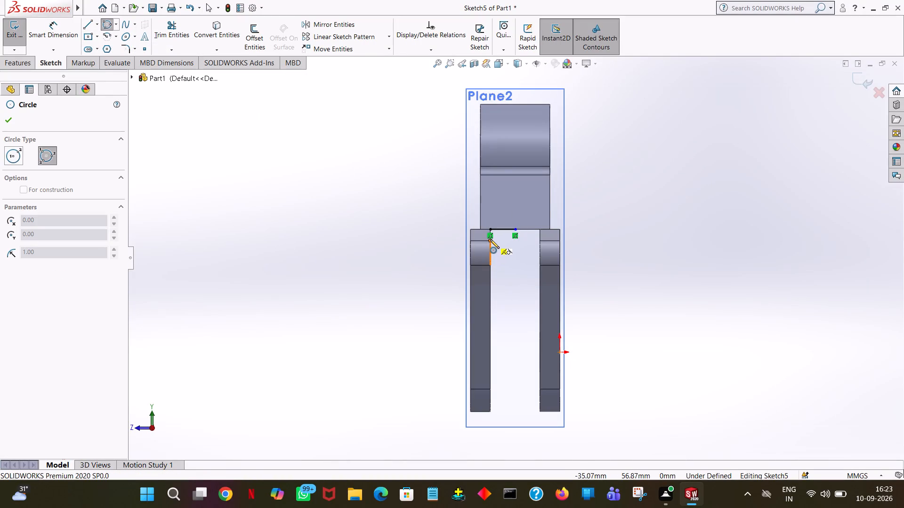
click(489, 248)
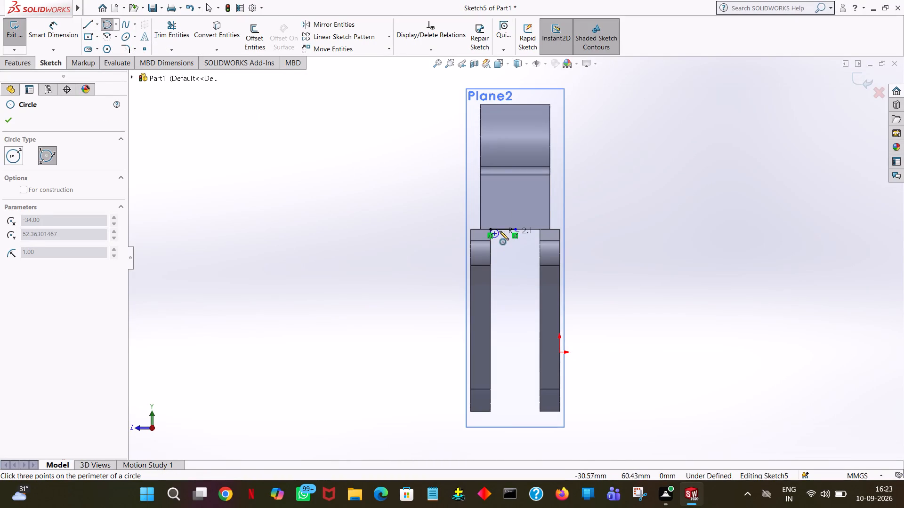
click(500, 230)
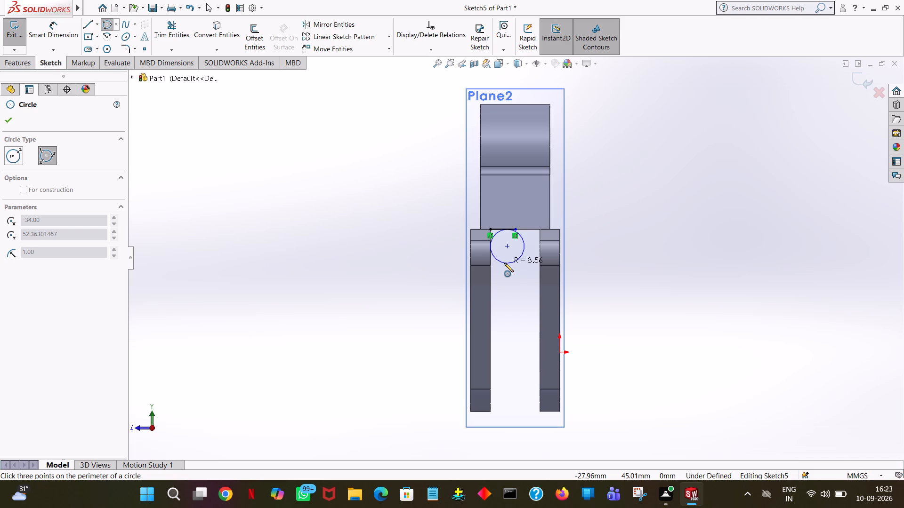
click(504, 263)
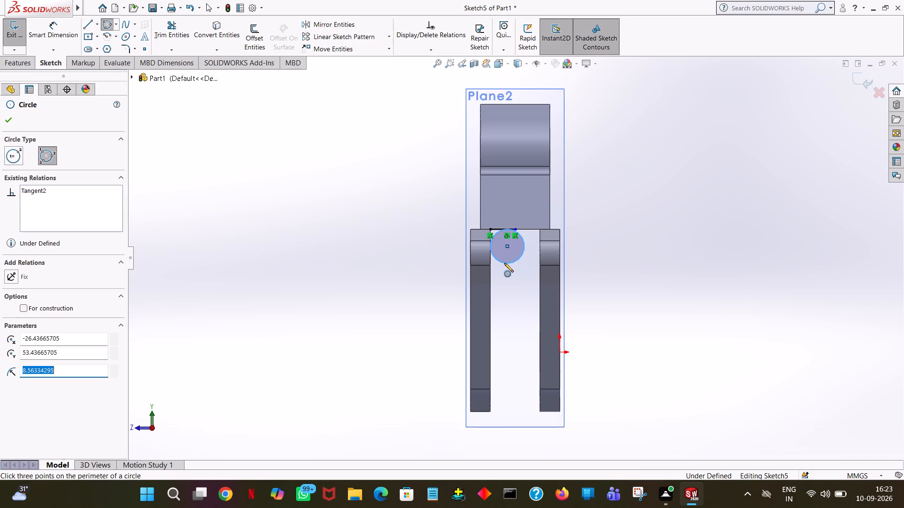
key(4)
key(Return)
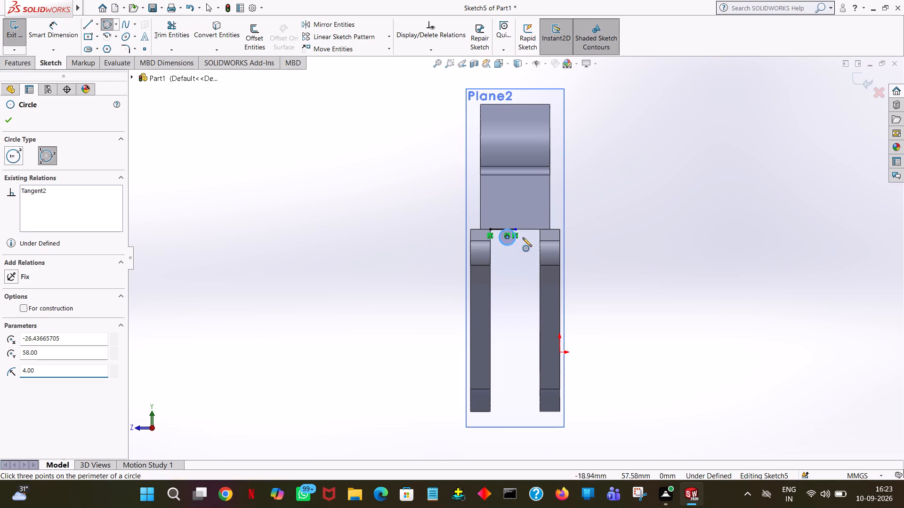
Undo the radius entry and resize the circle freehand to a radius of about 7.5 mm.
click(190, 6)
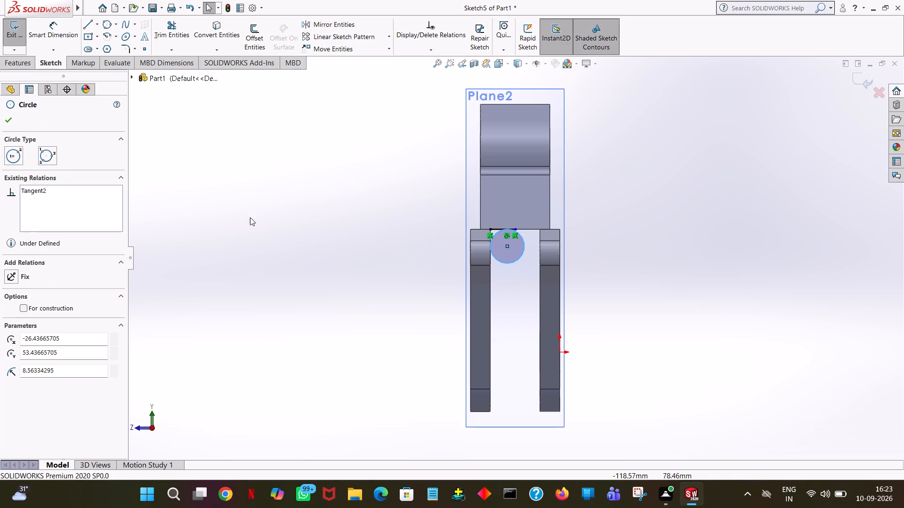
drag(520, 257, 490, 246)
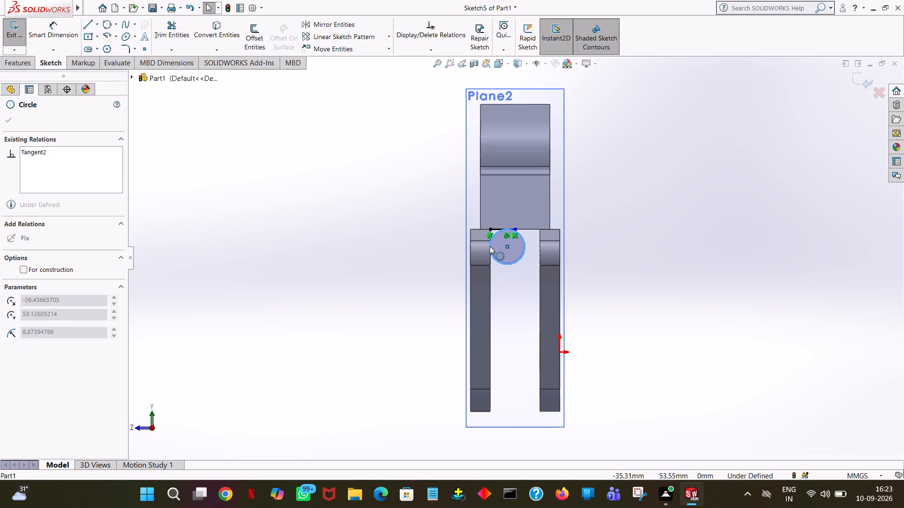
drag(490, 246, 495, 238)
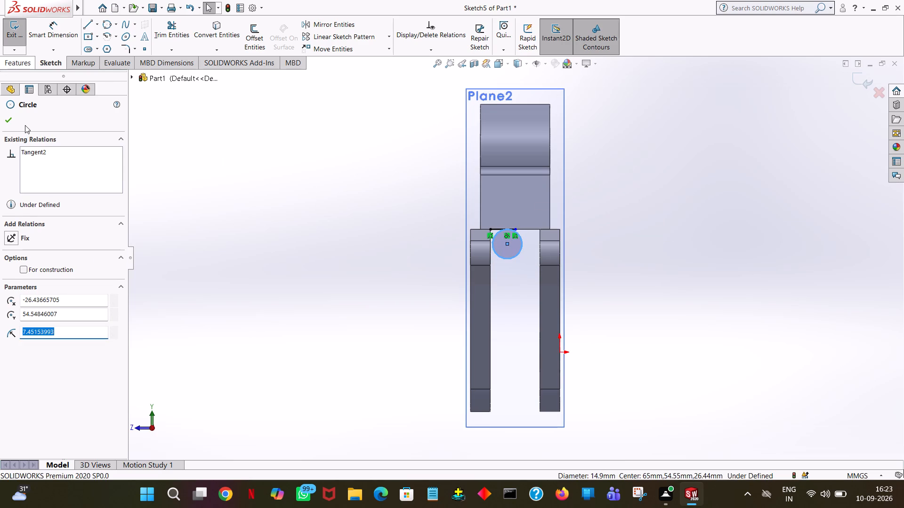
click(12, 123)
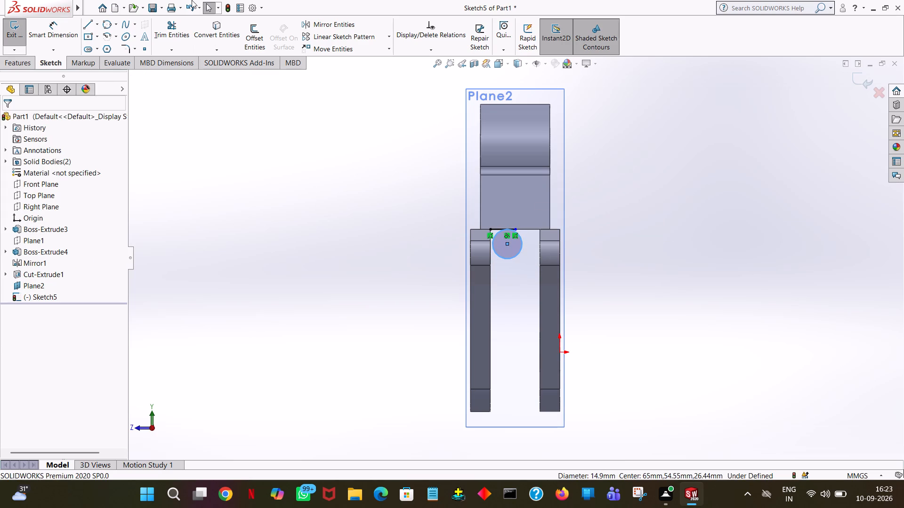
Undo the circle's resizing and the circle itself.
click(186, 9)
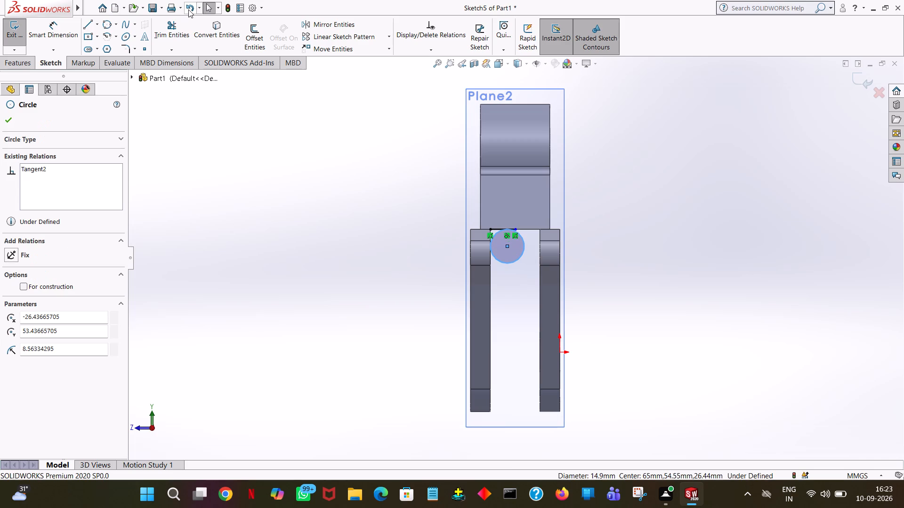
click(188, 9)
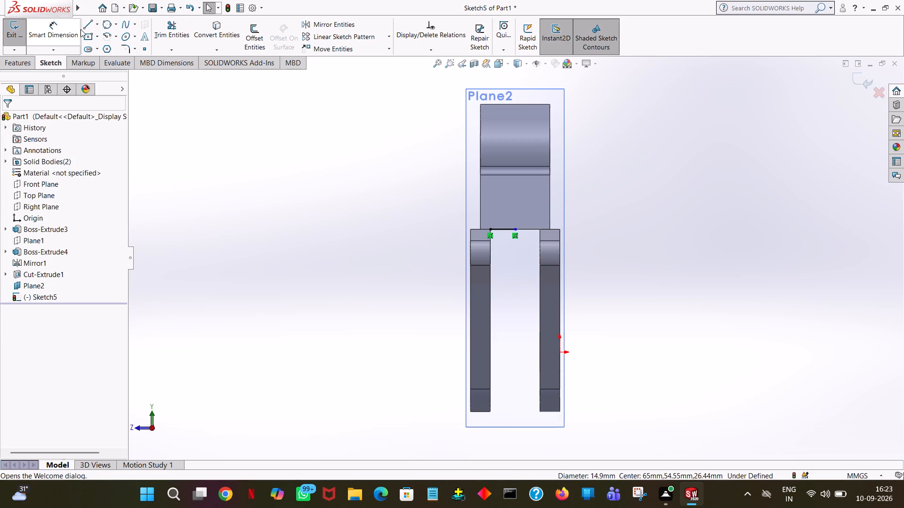
Sketch a vertical line about 16 mm long down the plate's inner edge from the start of the horizontal line.
click(85, 24)
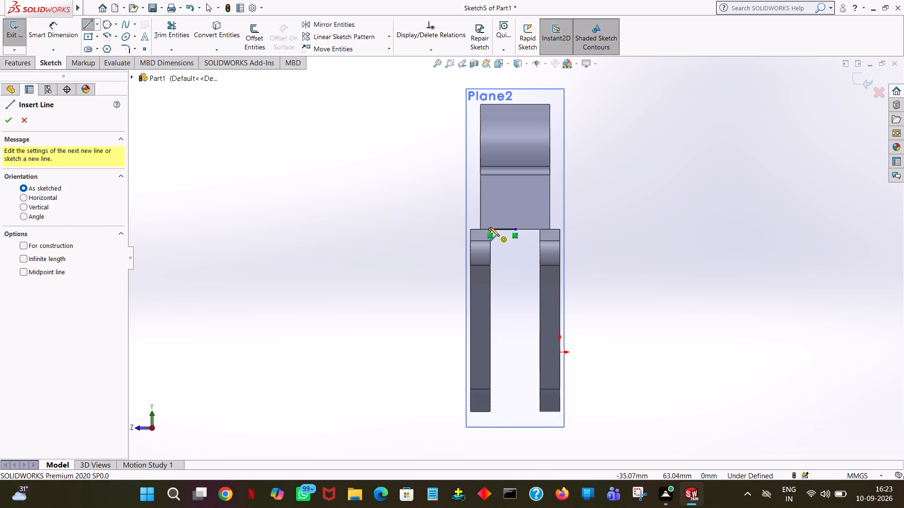
click(489, 230)
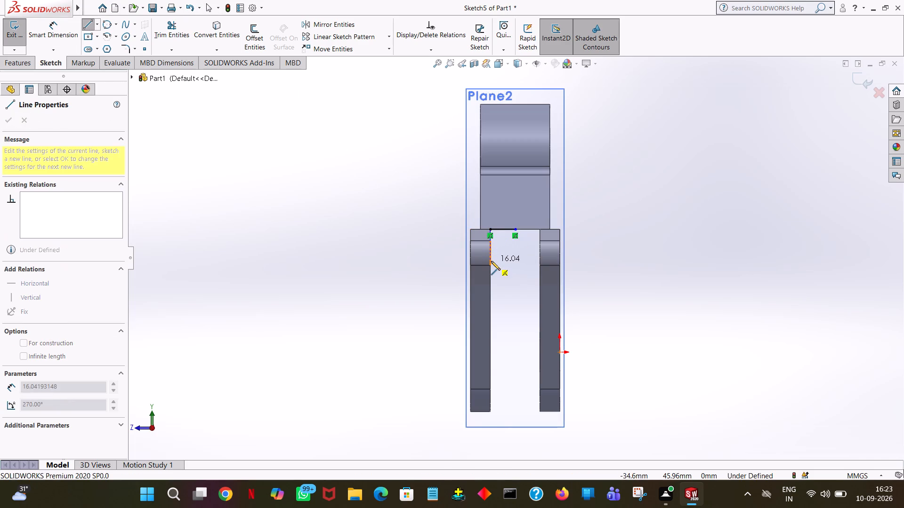
click(491, 261)
right_click(492, 261)
click(504, 267)
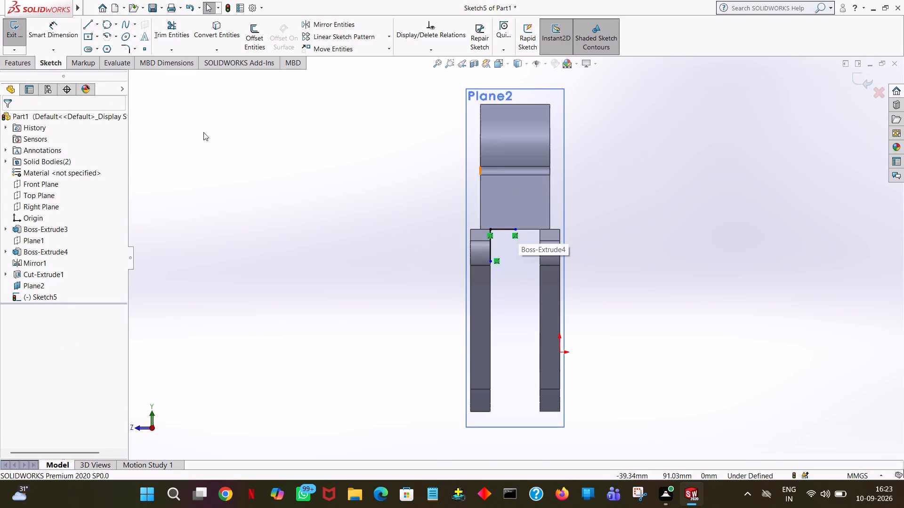
Sketch a perimeter circle tangent to both the vertical and horizontal lines in the corner and set its radius to 4 mm.
click(113, 21)
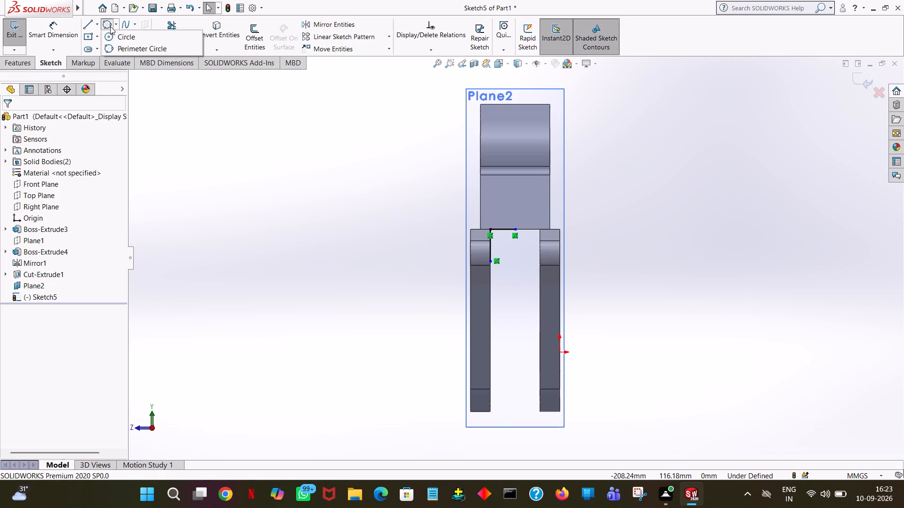
click(120, 48)
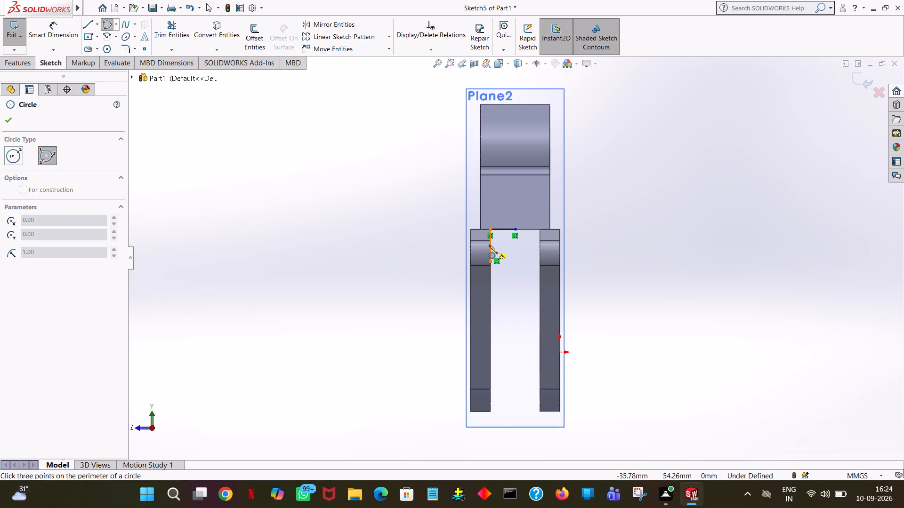
click(489, 245)
click(496, 230)
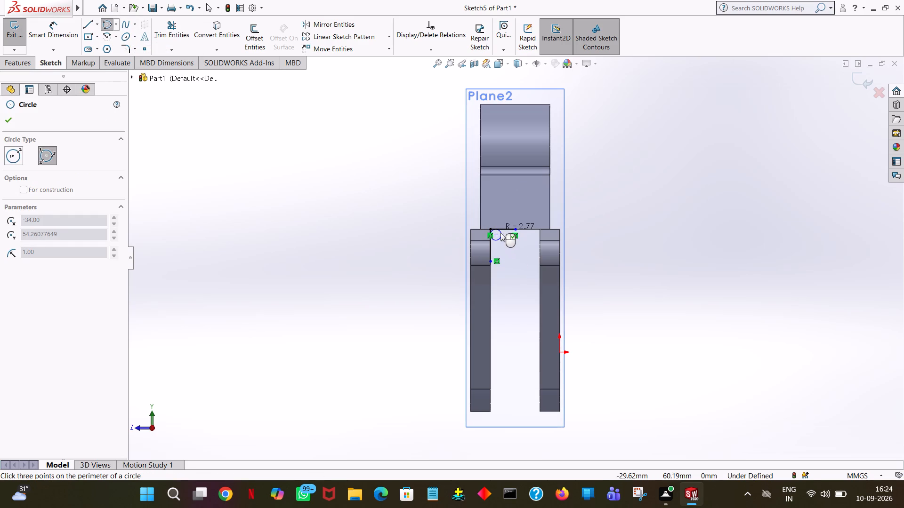
drag(495, 235, 496, 237)
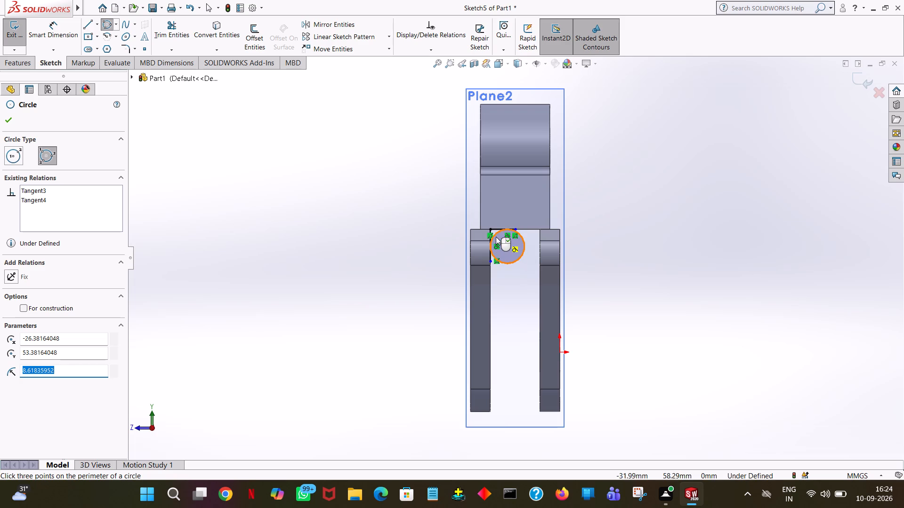
drag(496, 237, 492, 230)
drag(519, 259, 493, 239)
right_click(530, 258)
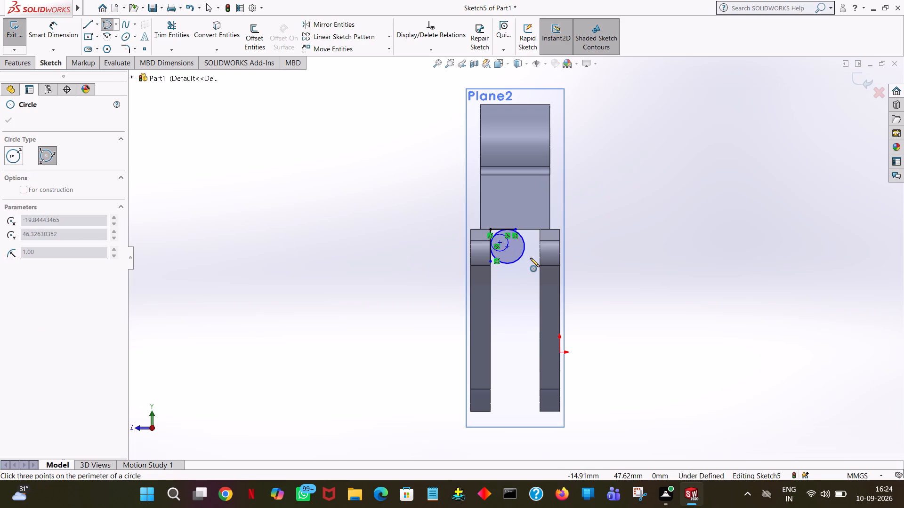
click(536, 266)
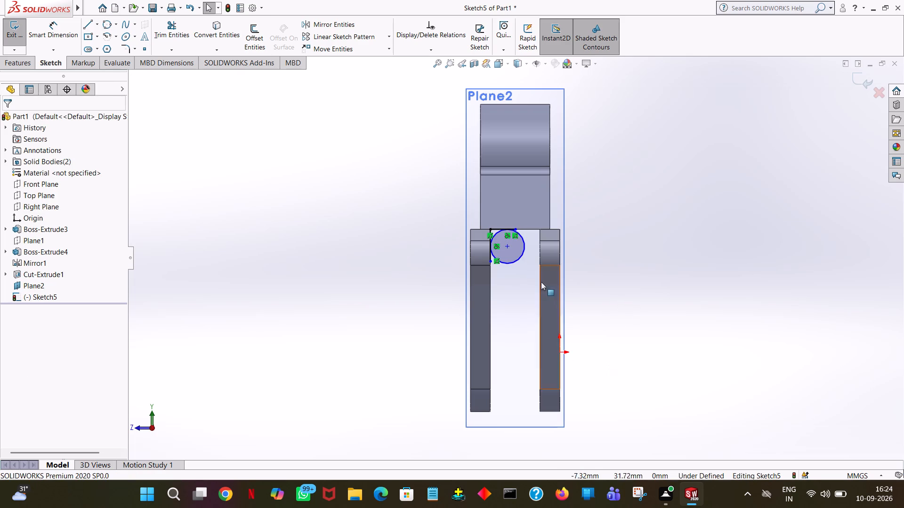
click(520, 260)
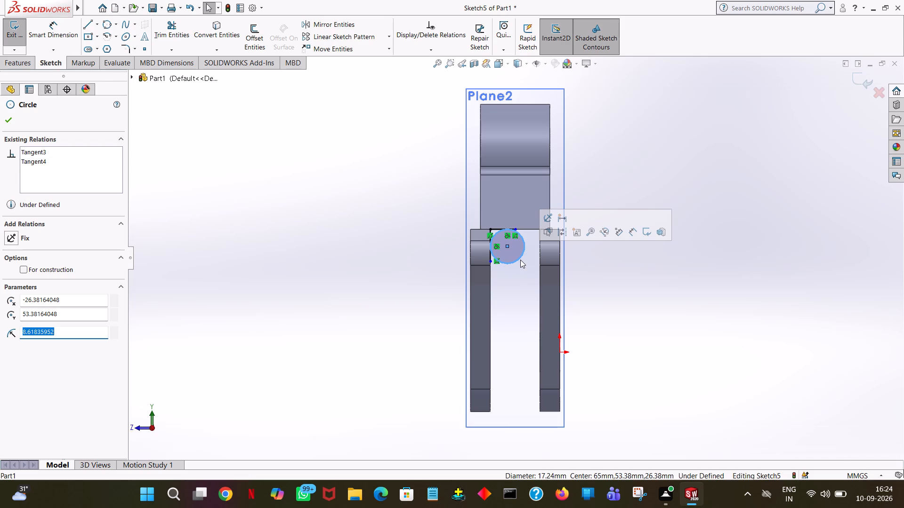
key(4)
key(Return)
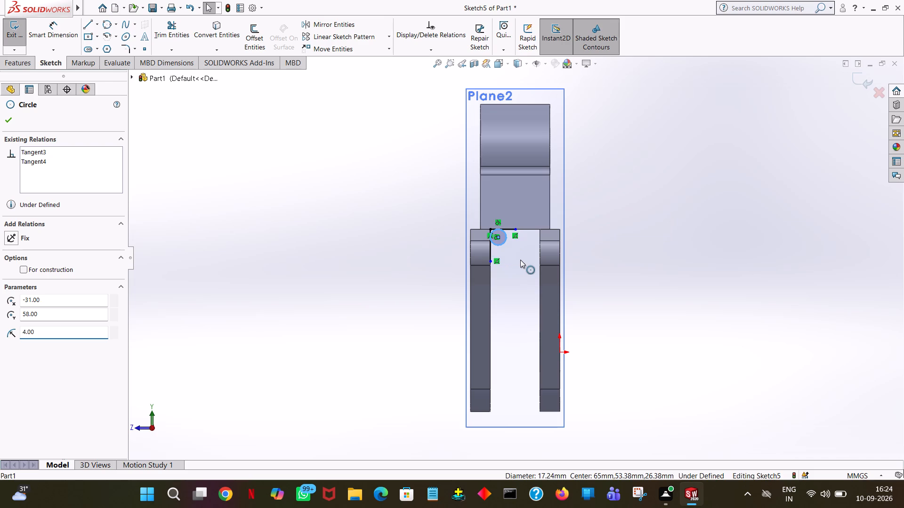
Sketch a 12.5 mm line from the horizontal line's free end to the other plate's inner corner, continuing about 12 mm down that plate's inner edge.
click(90, 21)
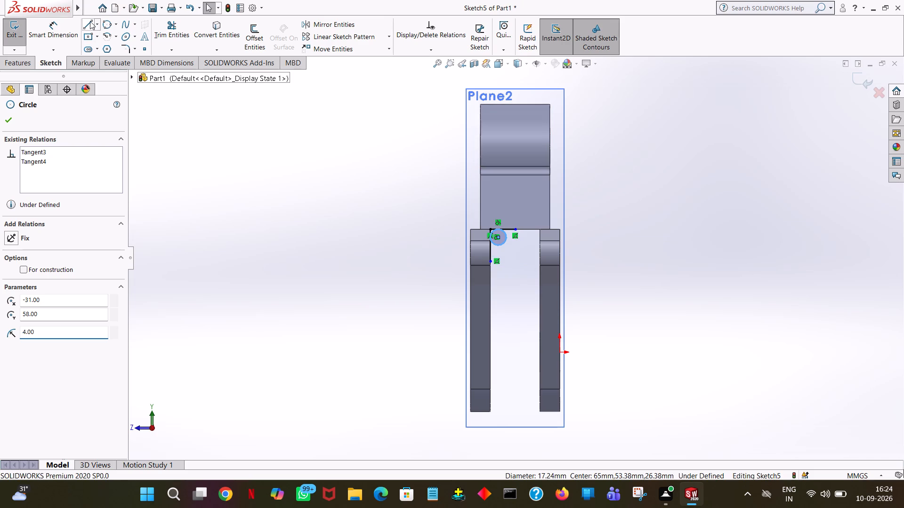
click(517, 230)
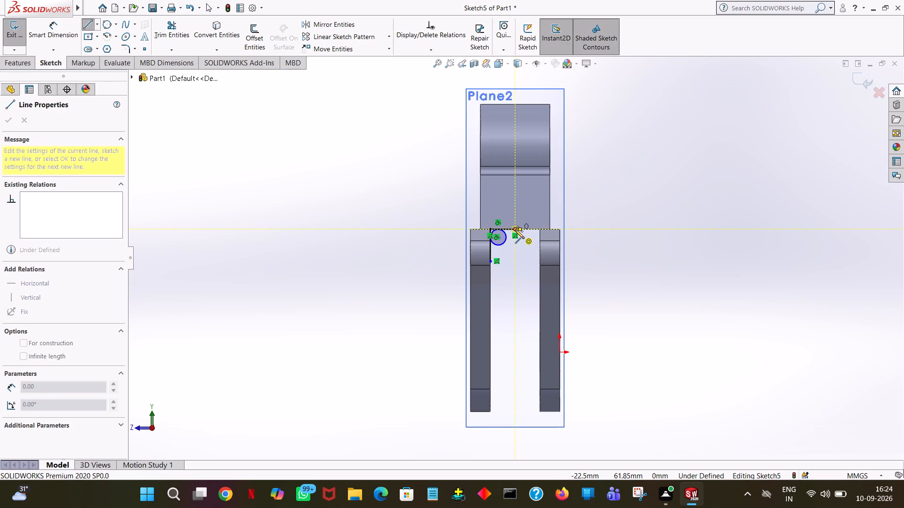
click(540, 229)
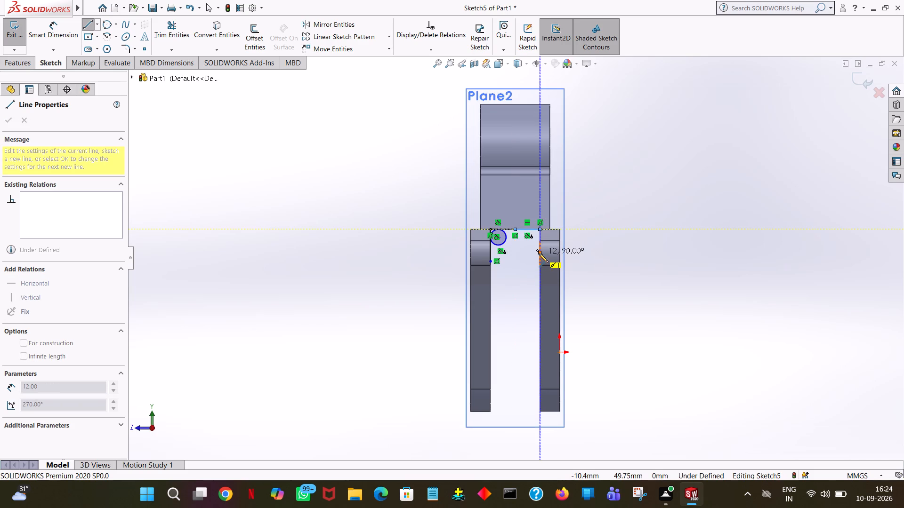
click(539, 254)
right_click(539, 254)
click(549, 259)
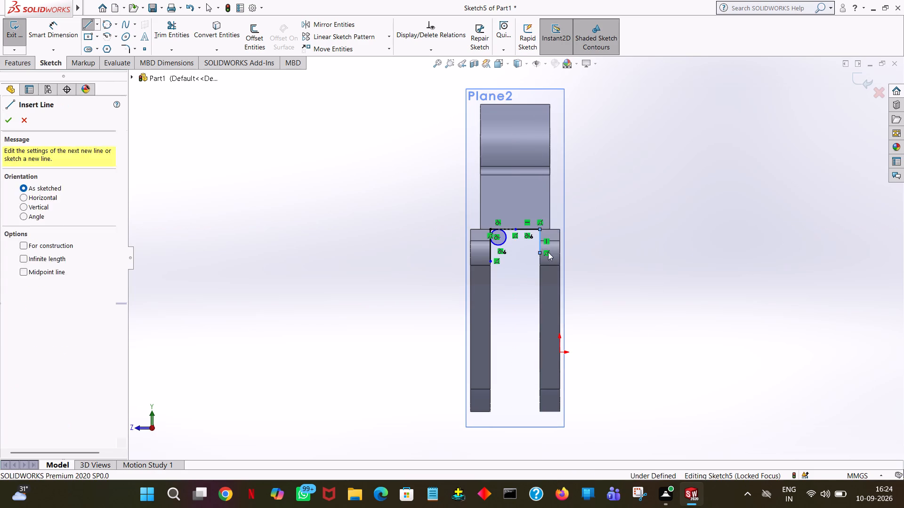
click(640, 176)
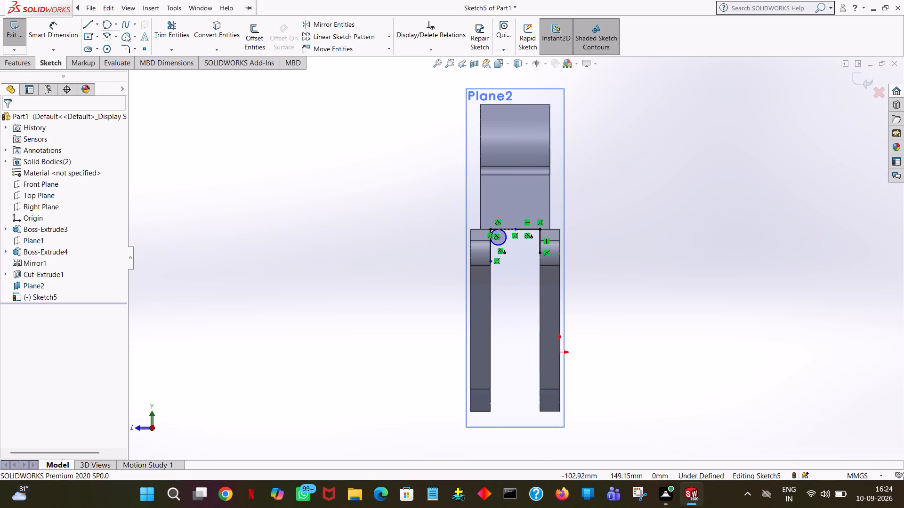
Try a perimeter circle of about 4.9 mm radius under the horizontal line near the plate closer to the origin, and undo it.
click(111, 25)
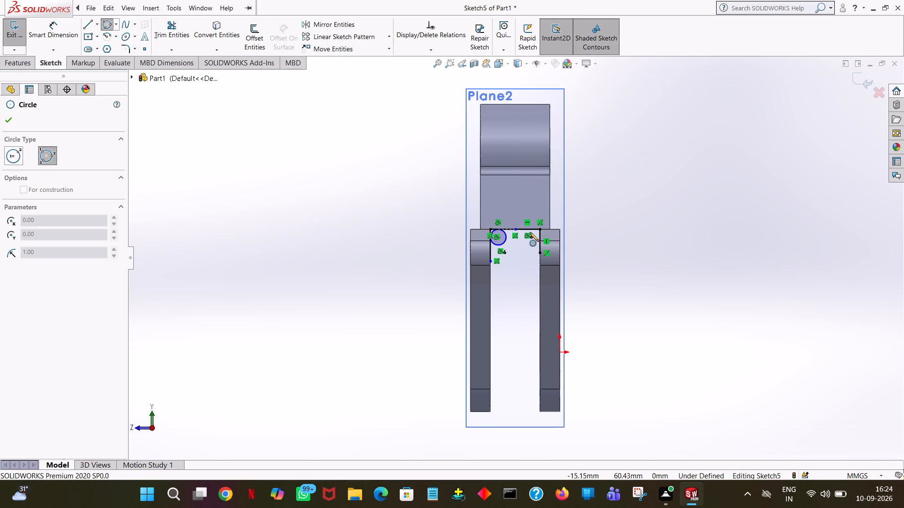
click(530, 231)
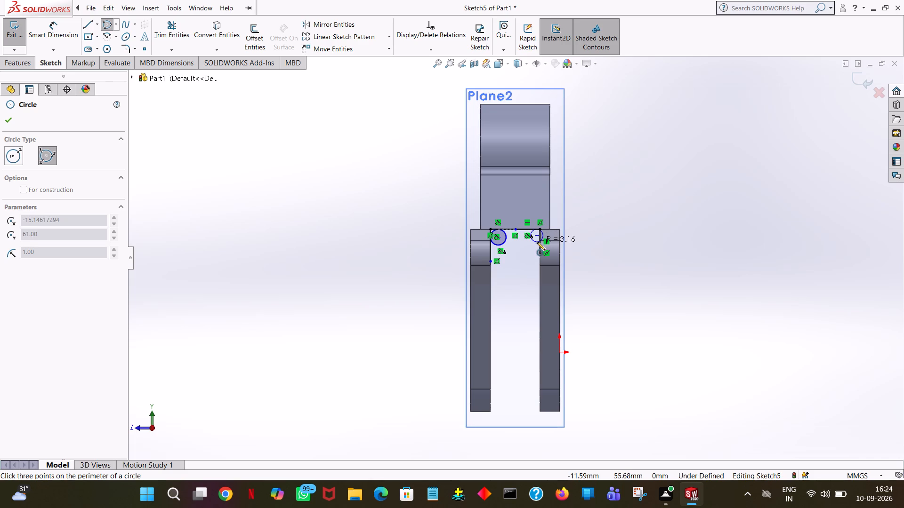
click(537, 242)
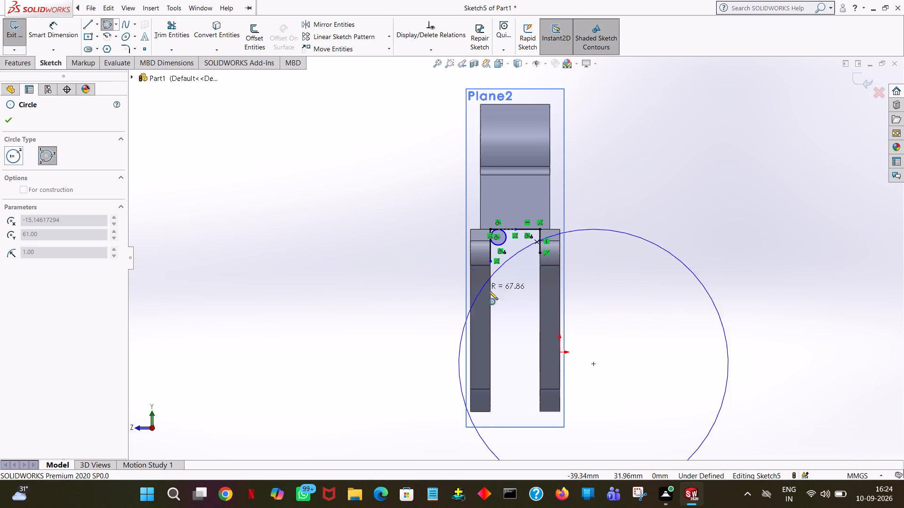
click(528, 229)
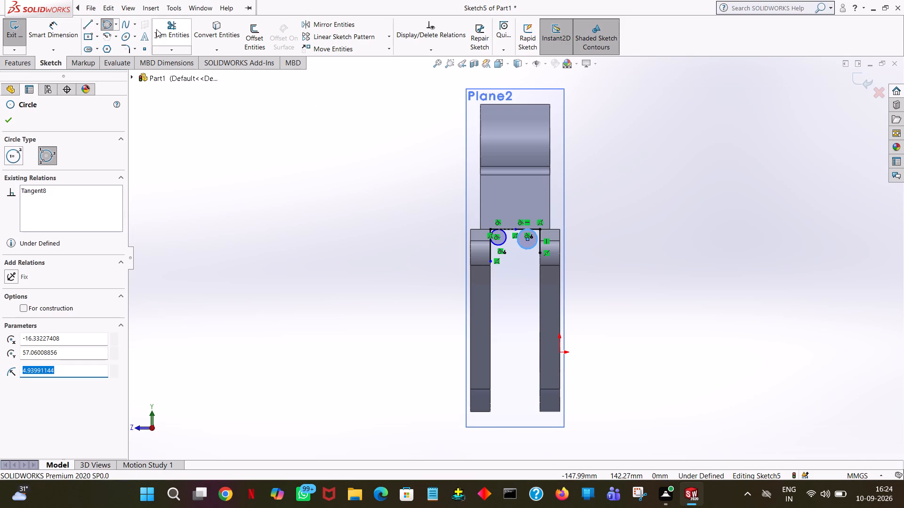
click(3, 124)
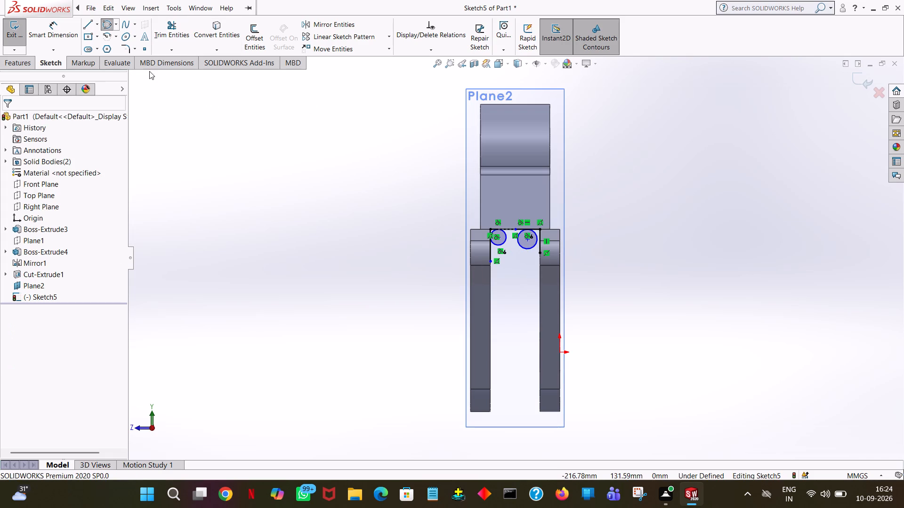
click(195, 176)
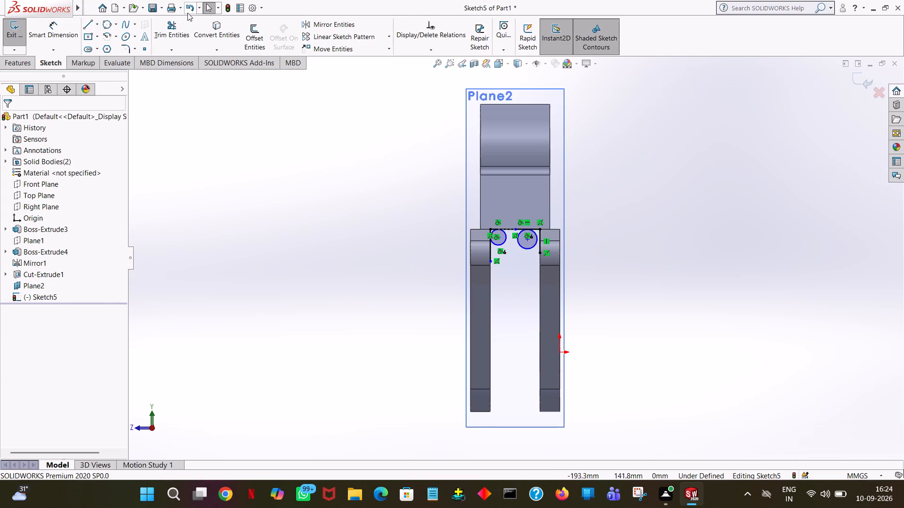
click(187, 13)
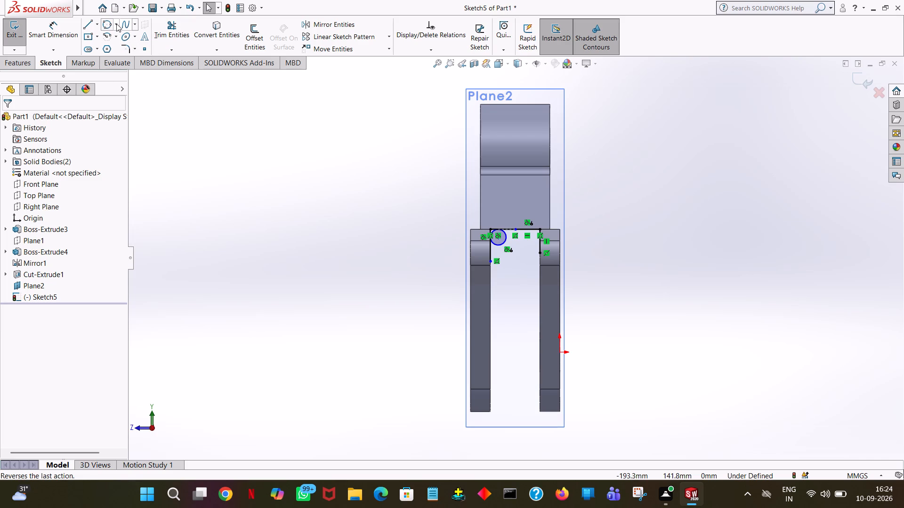
Sketch a perimeter circle under the horizontal line in the corner at the plate closer to the origin, and set its radius to 4 mm.
click(101, 25)
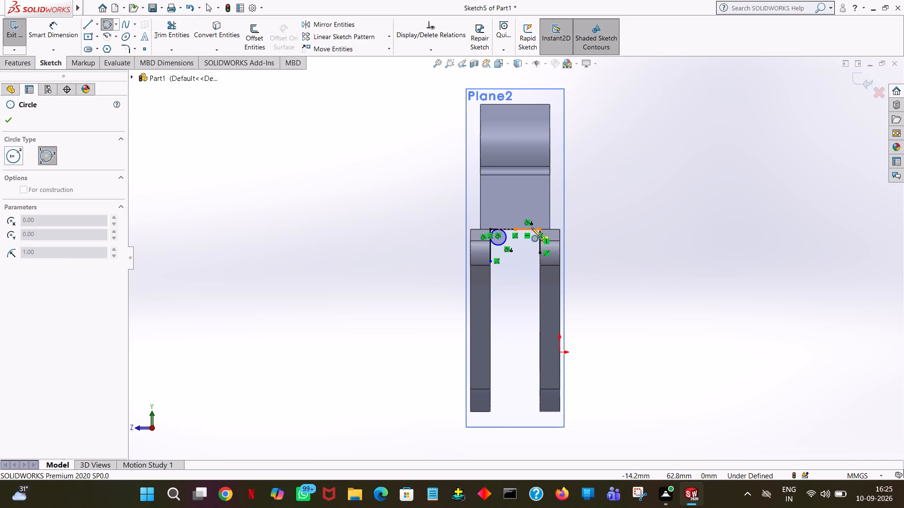
click(532, 230)
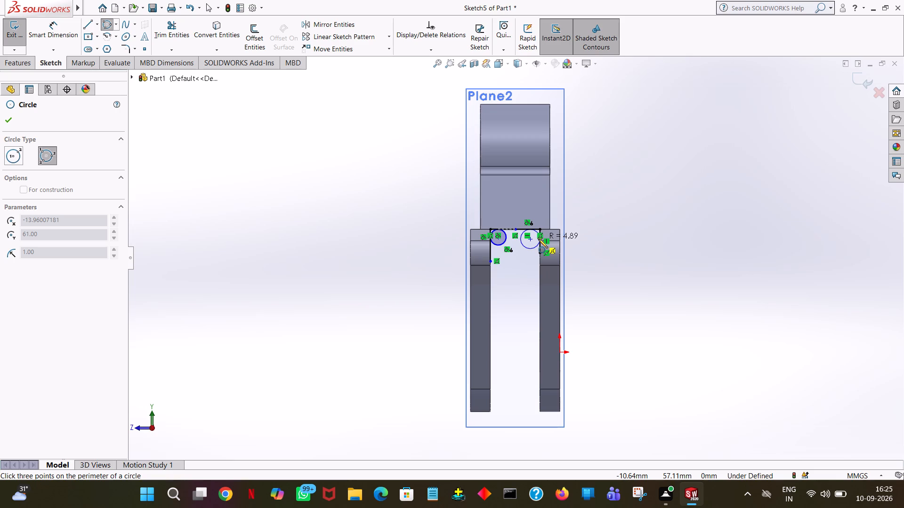
click(539, 239)
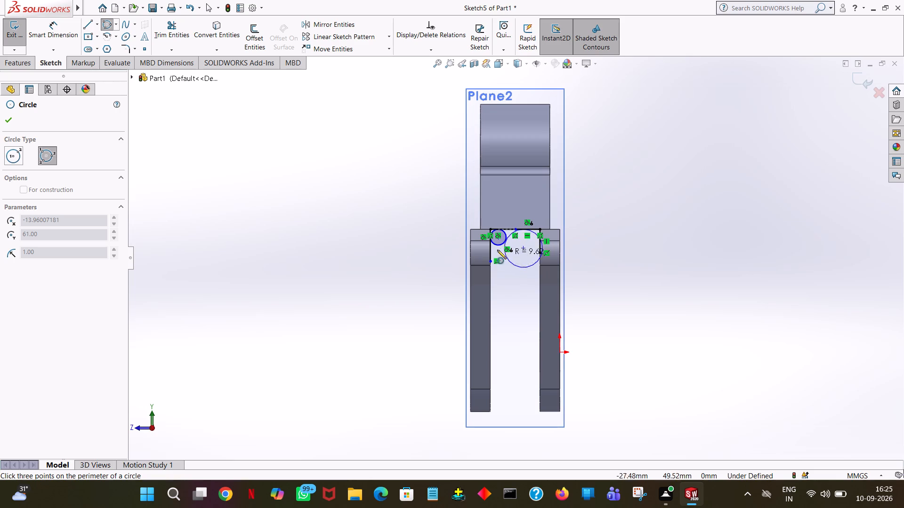
click(524, 241)
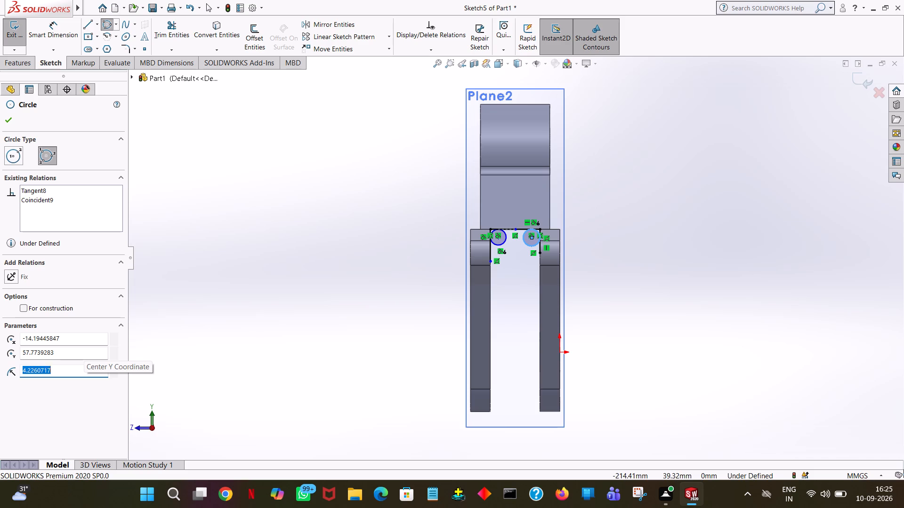
key(4)
key(Return)
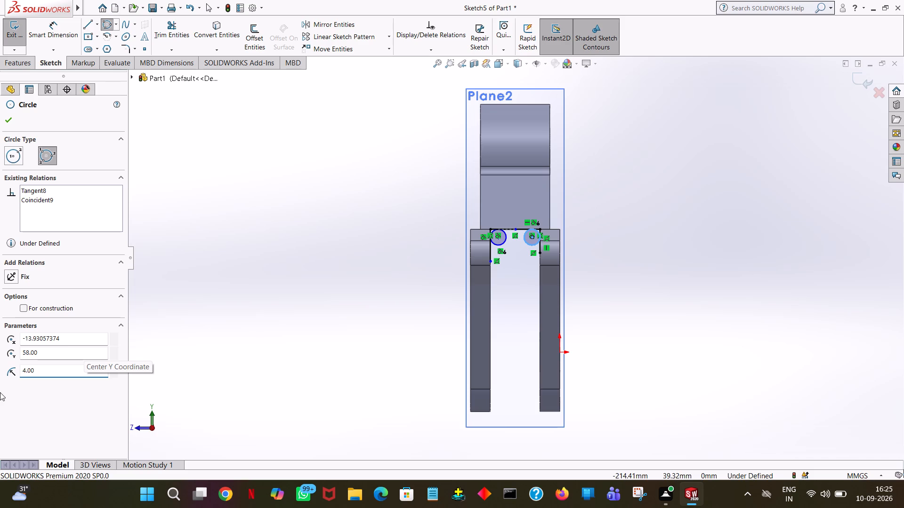
click(9, 115)
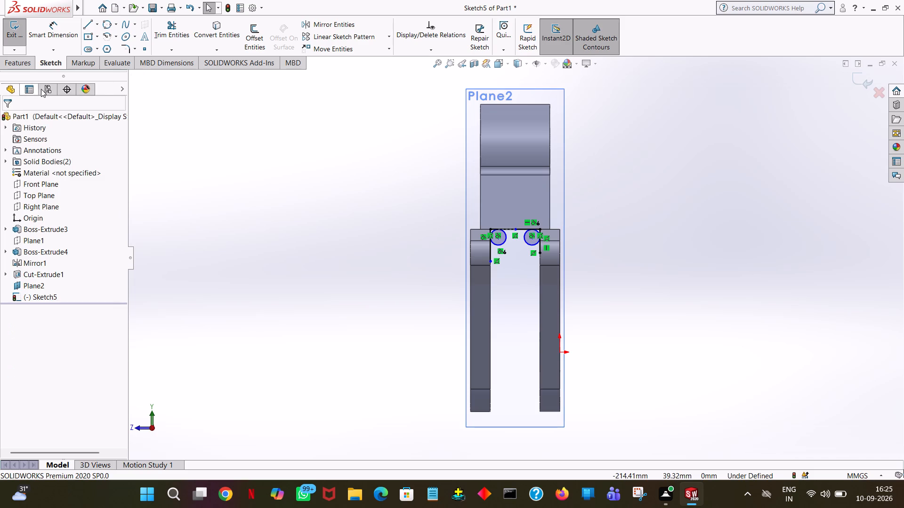
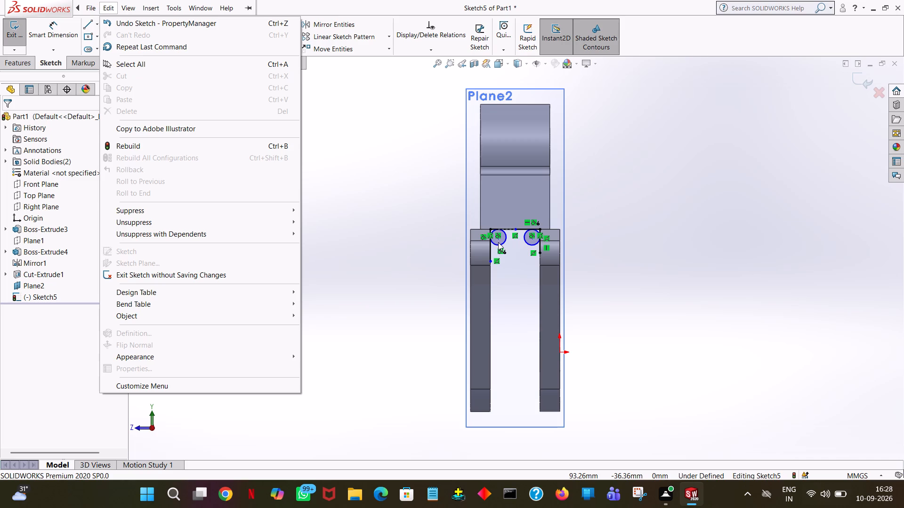
Trim both 4 mm radius circles down to the quarter arcs rounding the inner corners between the horizontal and vertical lines.
click(438, 290)
ctrl+scroll(505, 270, up, 2)
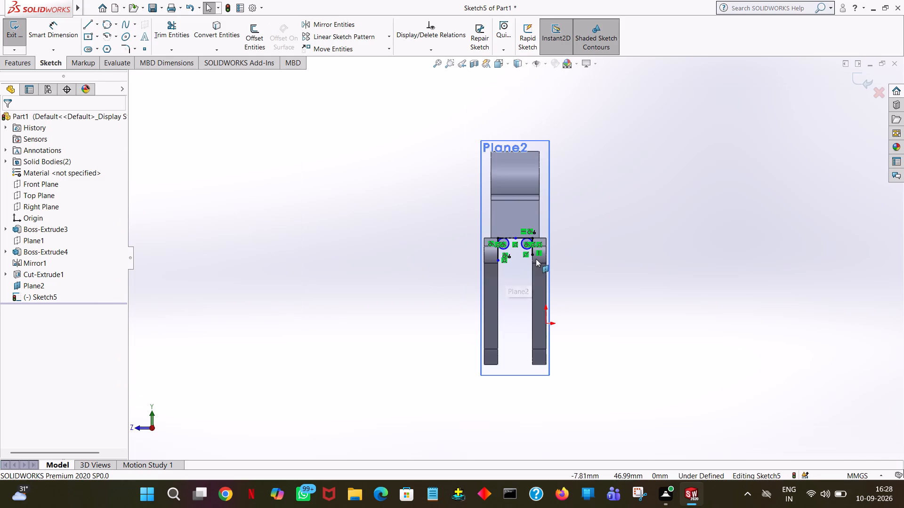
ctrl+scroll(536, 259, down, 5)
ctrl+scroll(497, 206, down, 1)
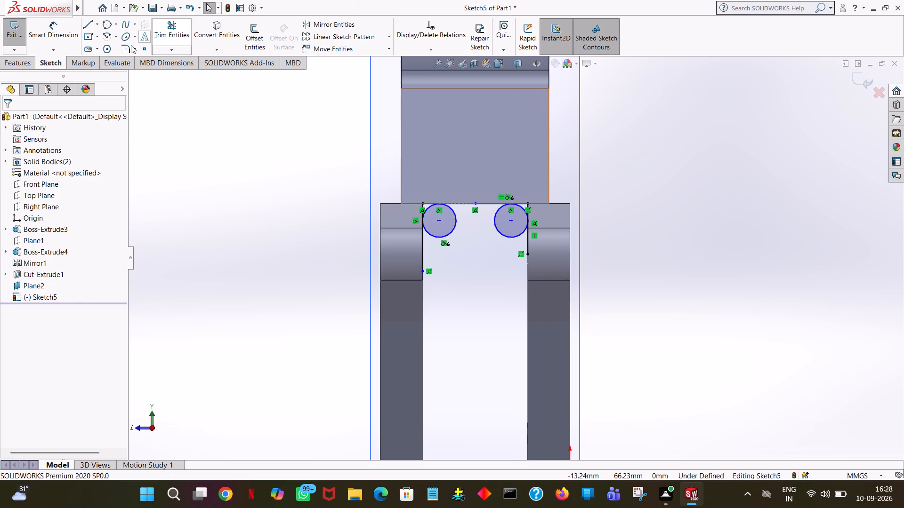
click(164, 26)
click(455, 225)
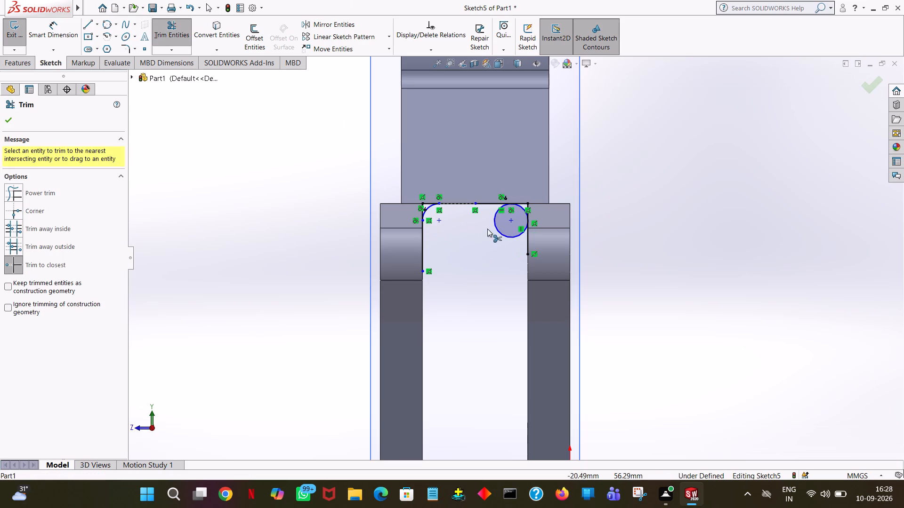
click(502, 232)
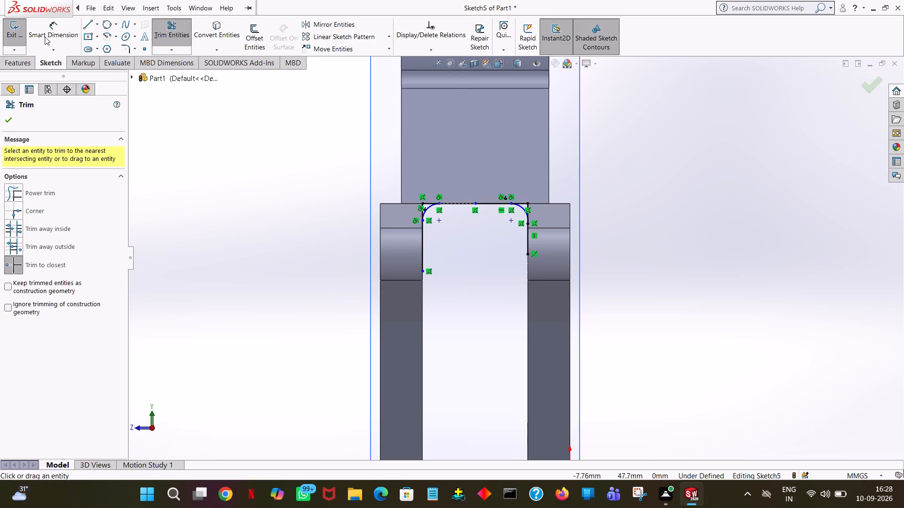
click(11, 119)
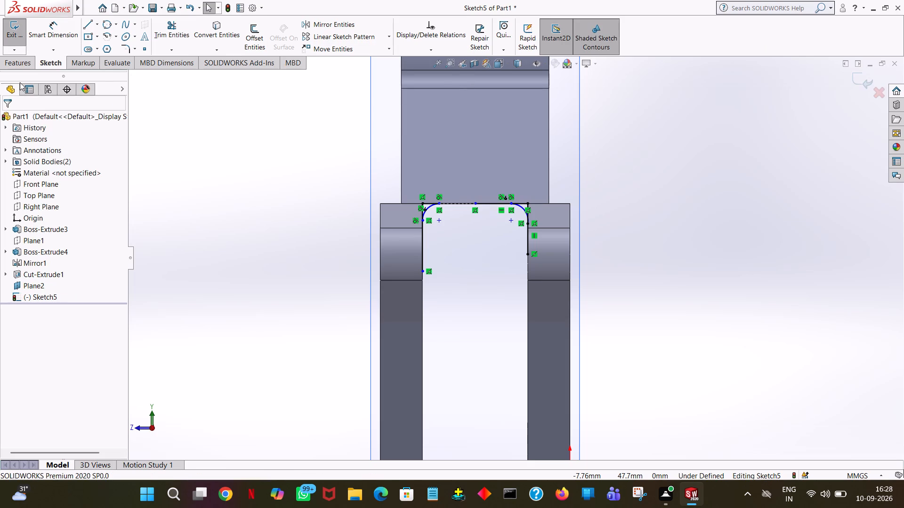
Extrude the sketch 120 mm blind in the reversed direction through the bracket as a merged 10 mm one-direction thin feature.
click(18, 63)
click(24, 40)
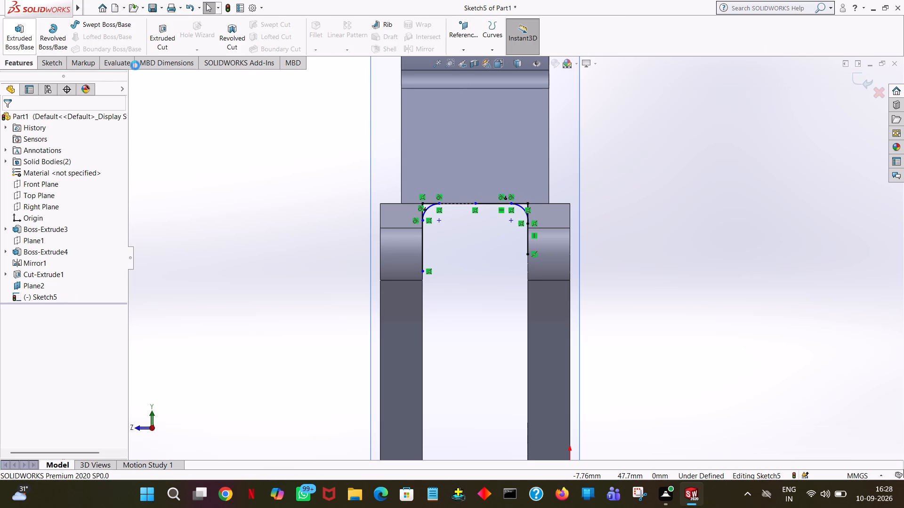
middle_drag(482, 278, 528, 280)
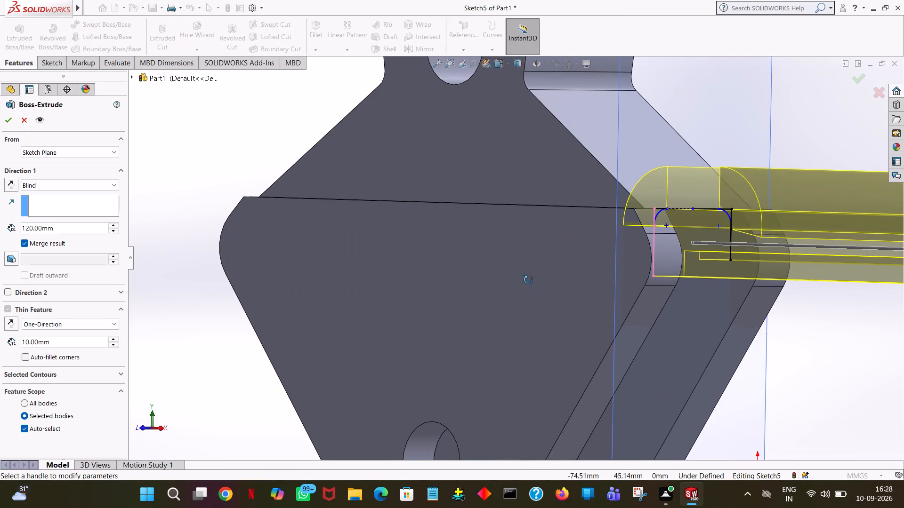
middle_drag(528, 280, 528, 279)
click(9, 189)
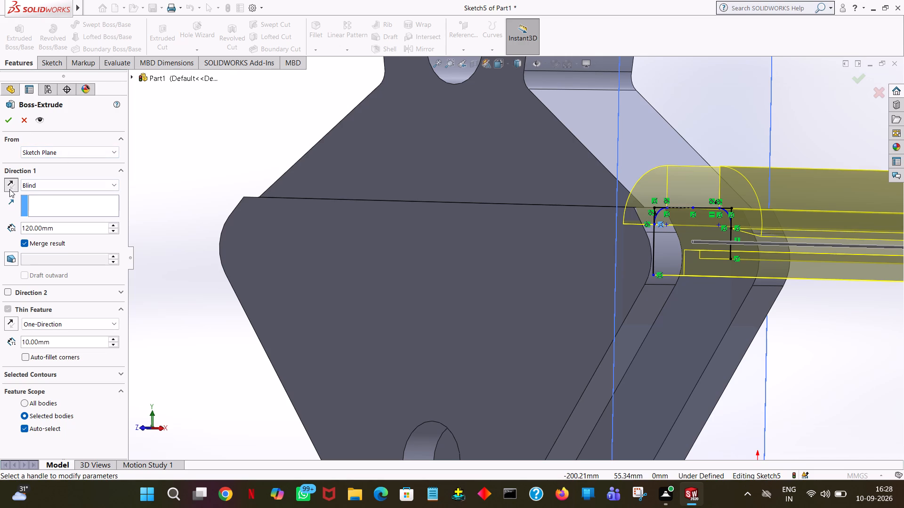
middle_drag(21, 182, 112, 194)
middle_drag(162, 167, 180, 175)
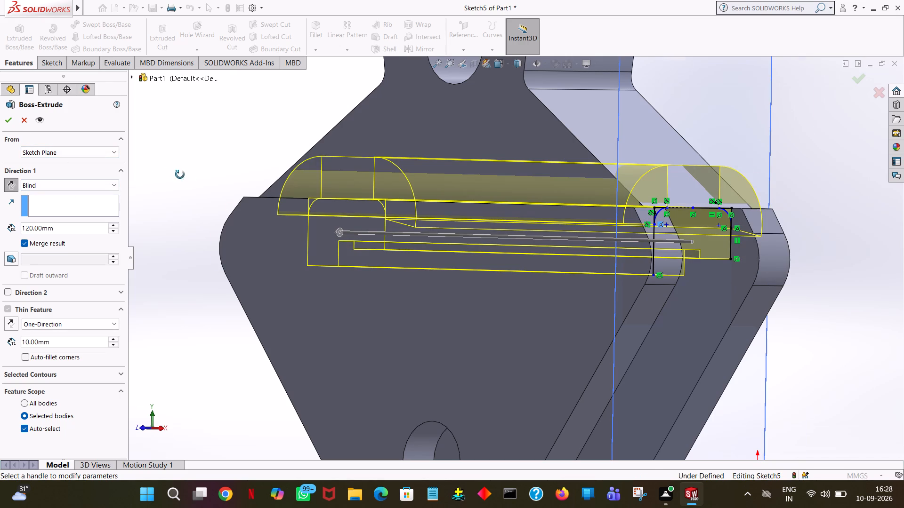
middle_drag(180, 175, 283, 194)
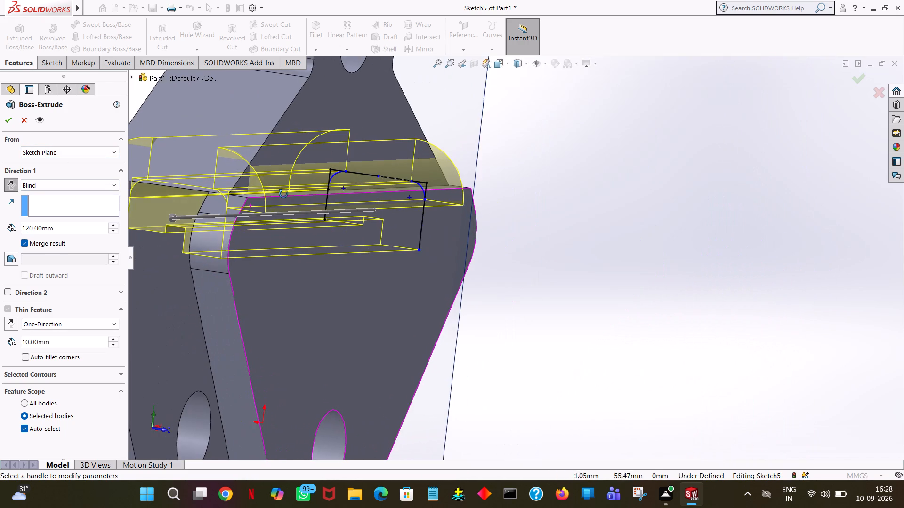
middle_drag(283, 194, 277, 194)
click(6, 123)
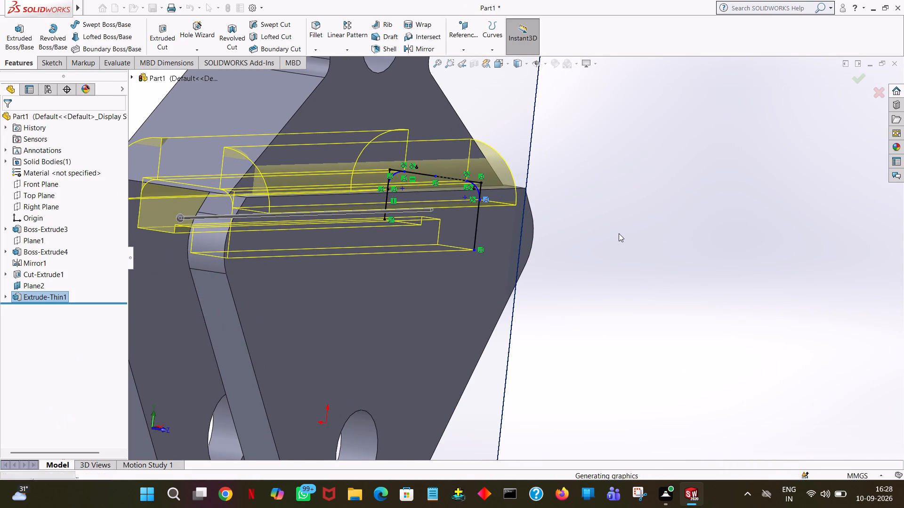
Examine the thin extrusion from several sides where it meets the two plates and the boss body, ending in isometric view.
click(619, 233)
middle_drag(625, 230, 677, 221)
middle_drag(677, 221, 646, 253)
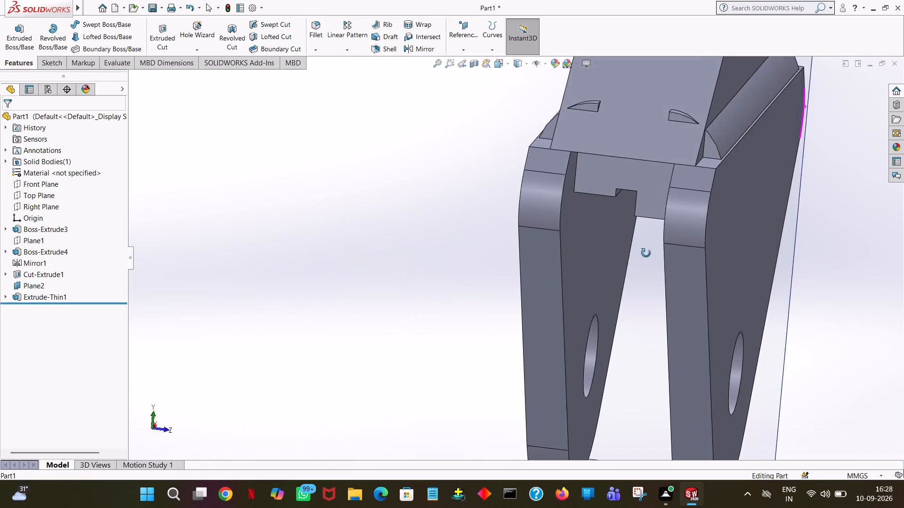
middle_drag(646, 253, 606, 254)
middle_drag(591, 232, 645, 190)
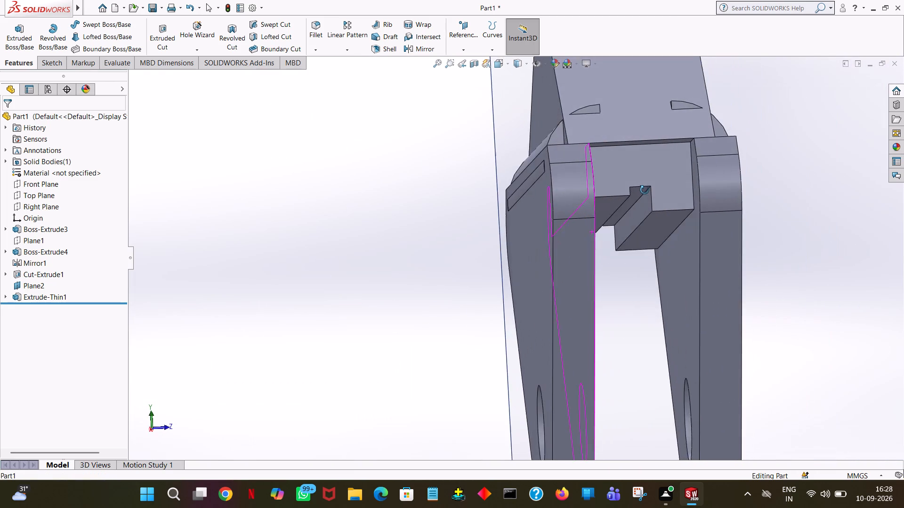
middle_drag(645, 190, 820, 199)
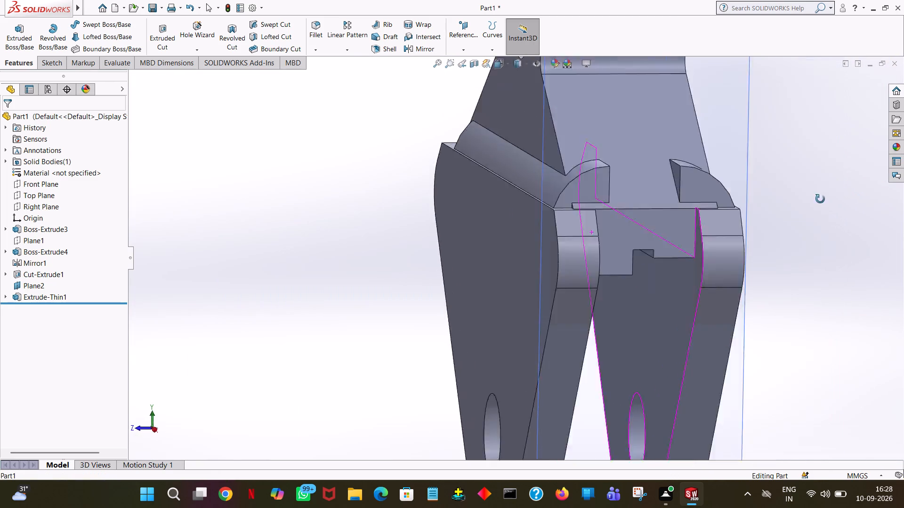
middle_drag(820, 199, 829, 200)
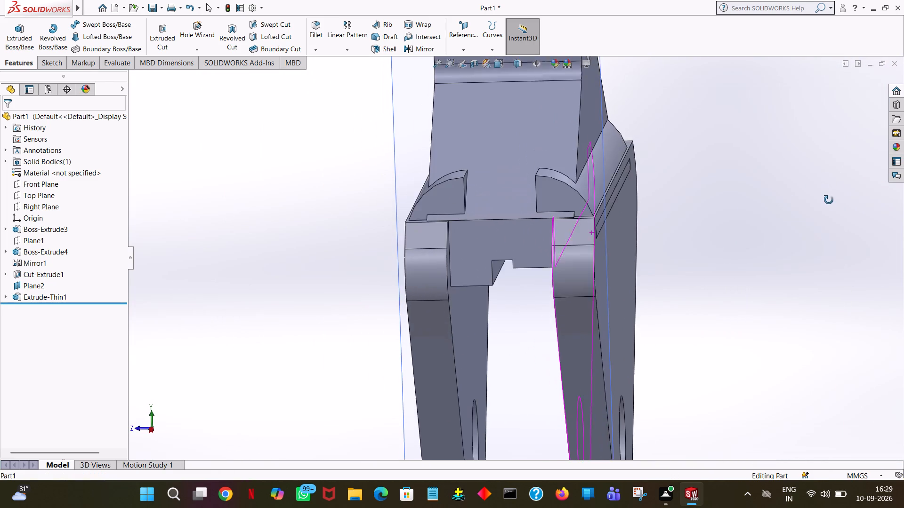
middle_drag(829, 200, 828, 239)
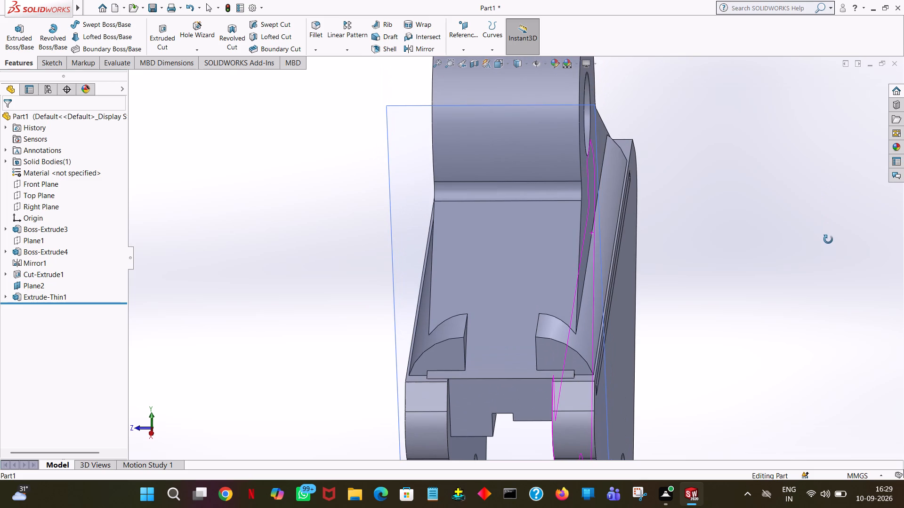
middle_drag(828, 239, 823, 233)
middle_drag(725, 358, 608, 339)
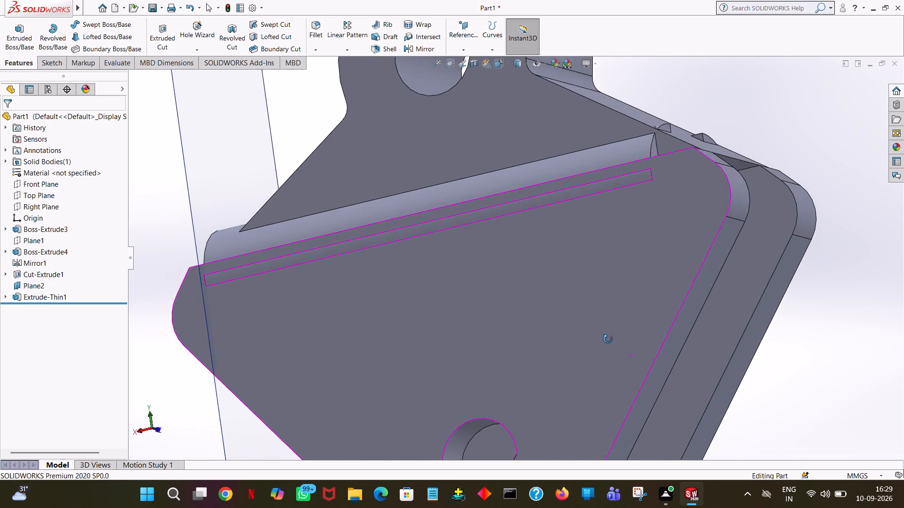
middle_drag(608, 339, 620, 353)
click(781, 337)
middle_drag(781, 337, 706, 376)
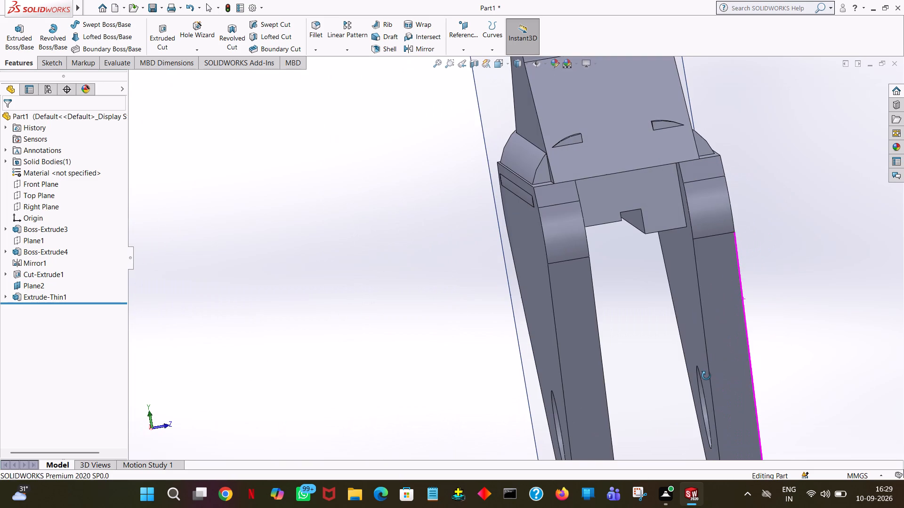
middle_drag(706, 376, 746, 372)
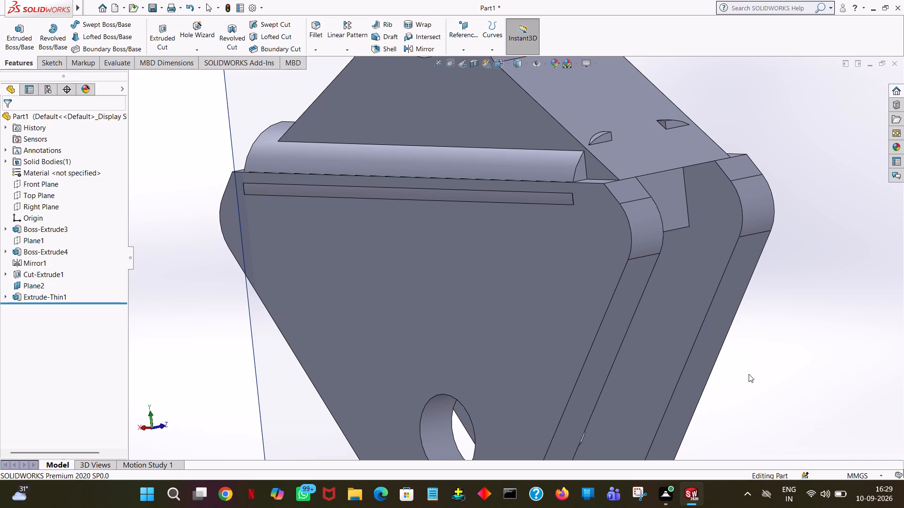
key(ctrl+7)
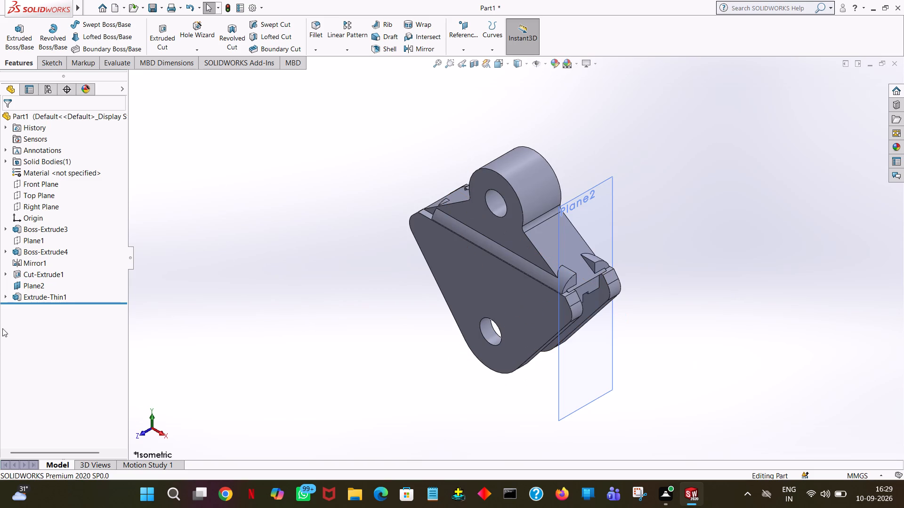
Hide Plane2.
right_click(32, 285)
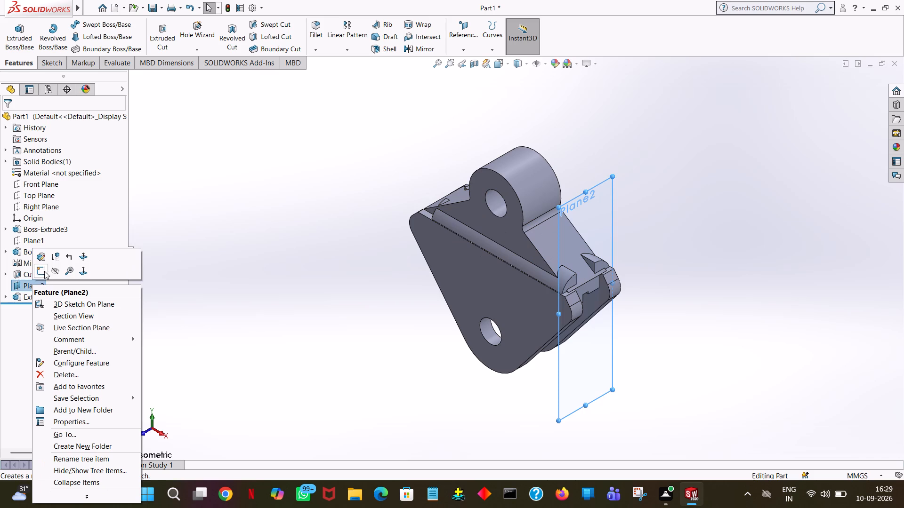
click(58, 271)
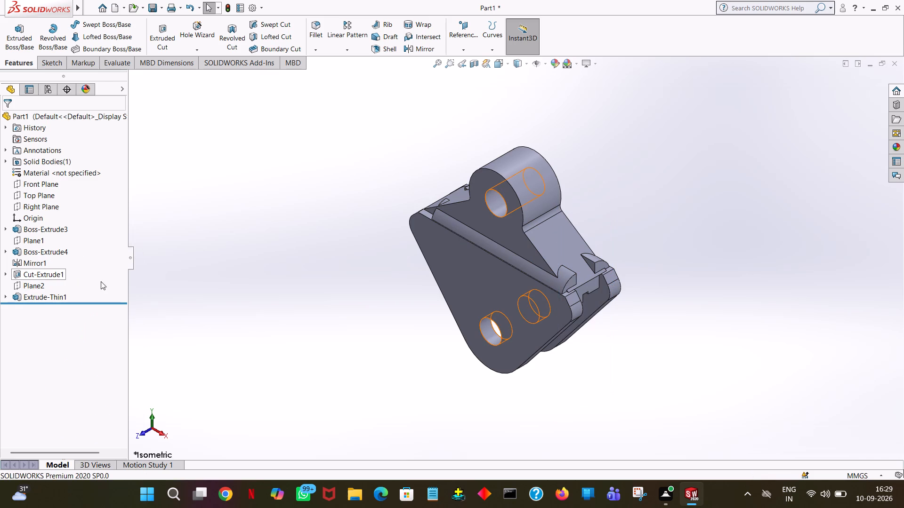
middle_drag(615, 380, 664, 329)
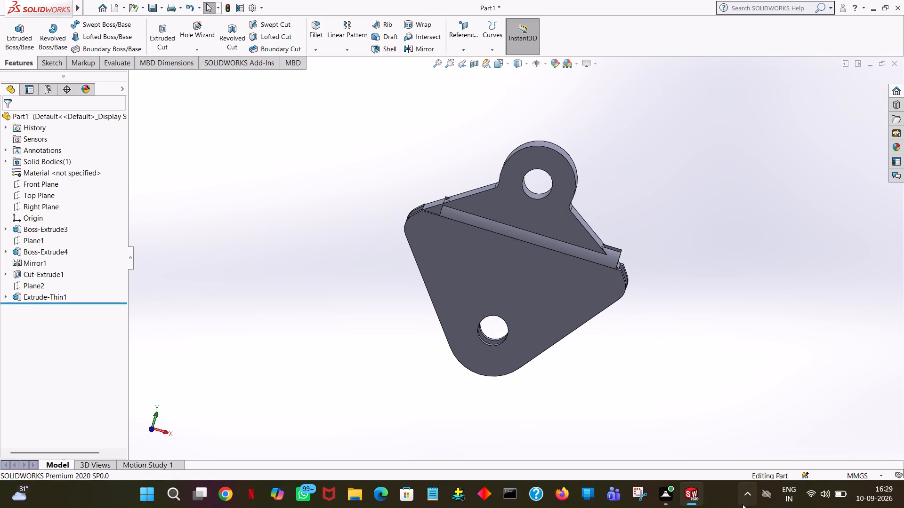
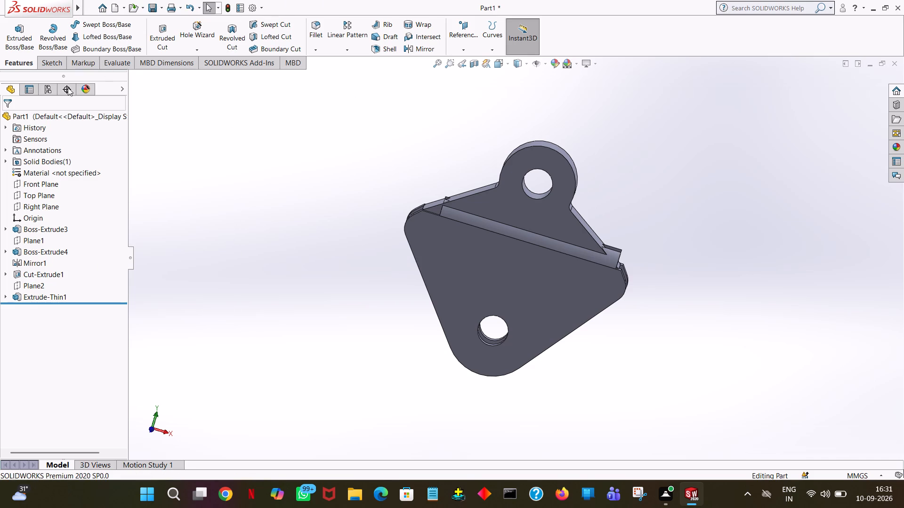
Save the part as "clevis bracket" in the "desighn new job" folder on New Volume (E:).
middle_drag(711, 184, 585, 189)
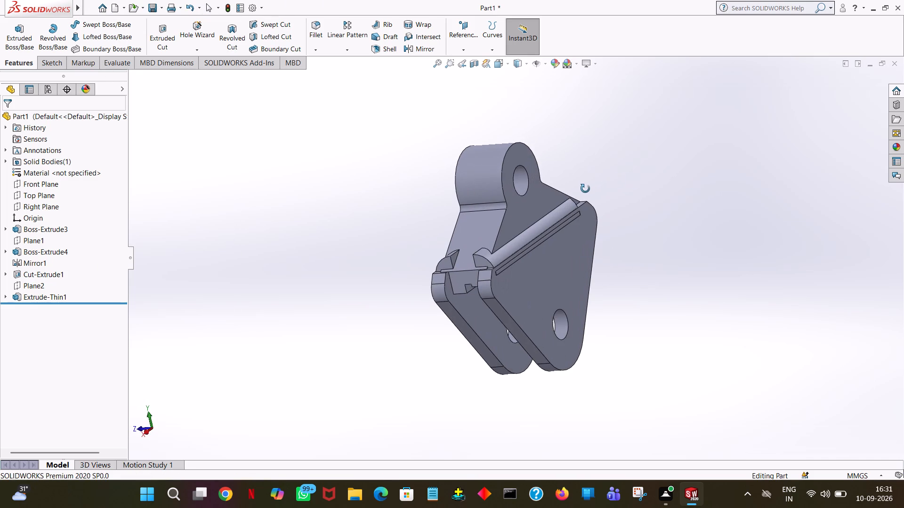
middle_drag(585, 189, 585, 188)
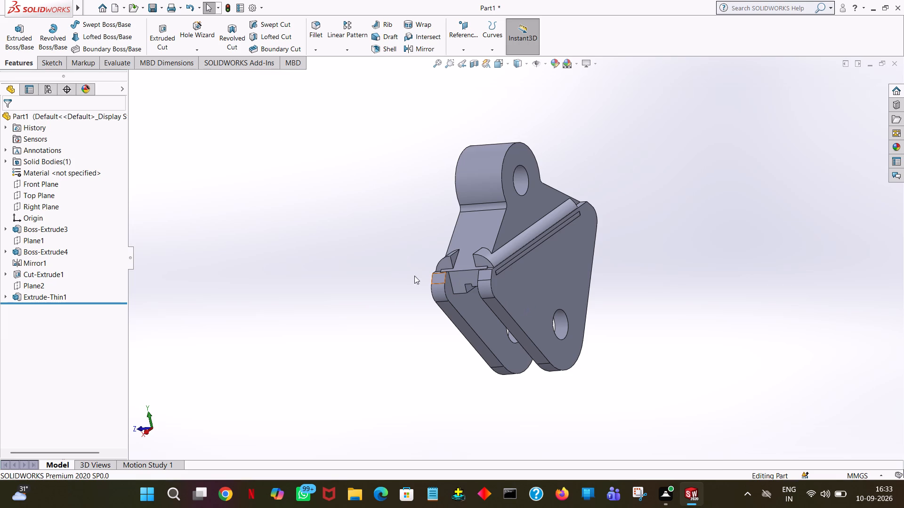
middle_drag(358, 253, 486, 207)
click(156, 9)
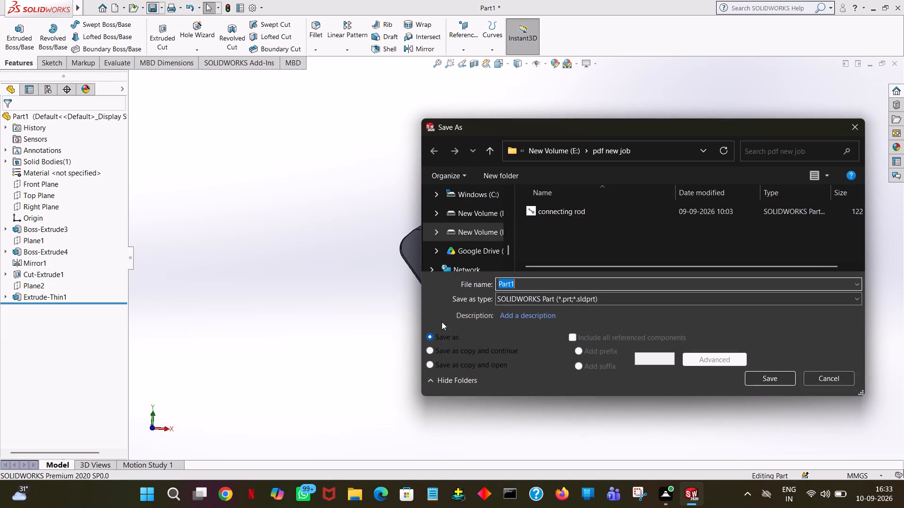
click(549, 146)
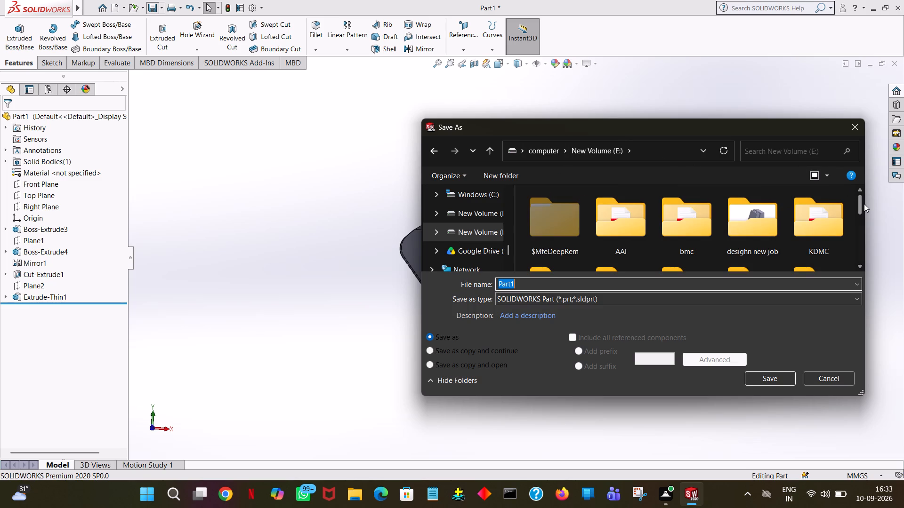
double_click(761, 229)
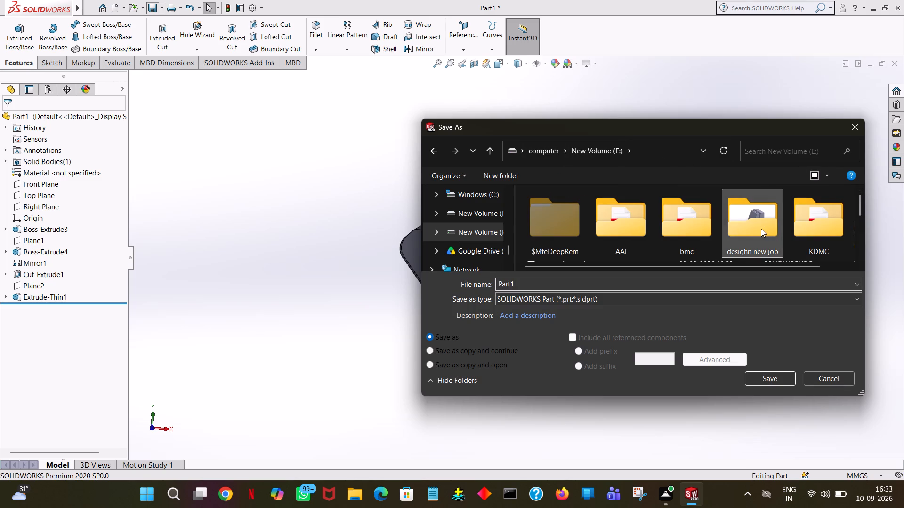
double_click(543, 284)
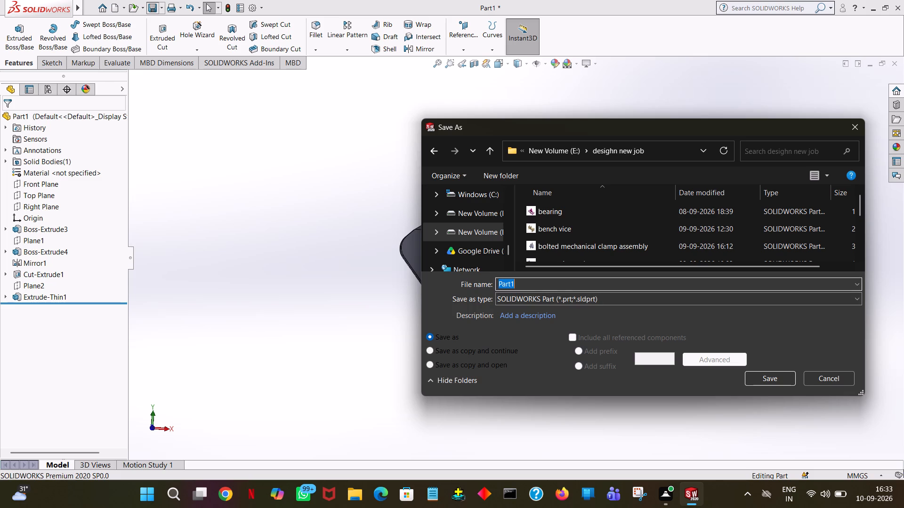
text(clevis)
key(space)
text(bracket)
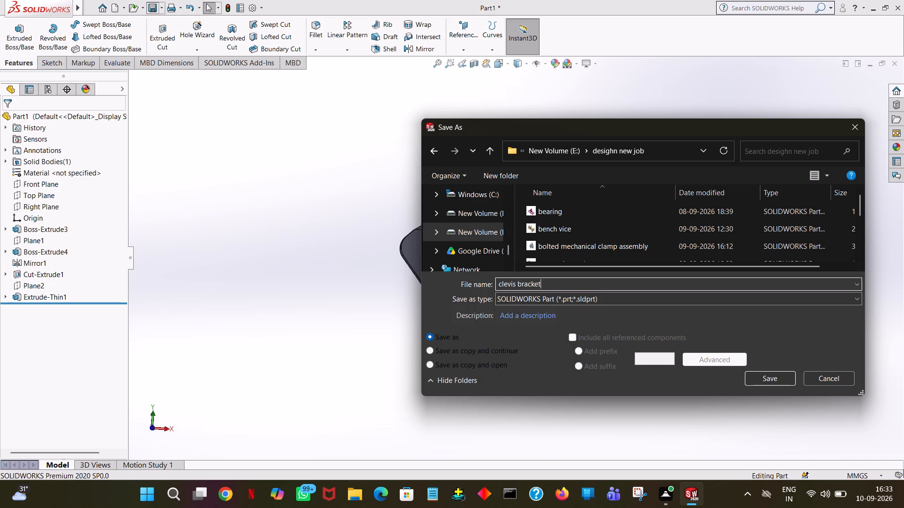
key(Return)
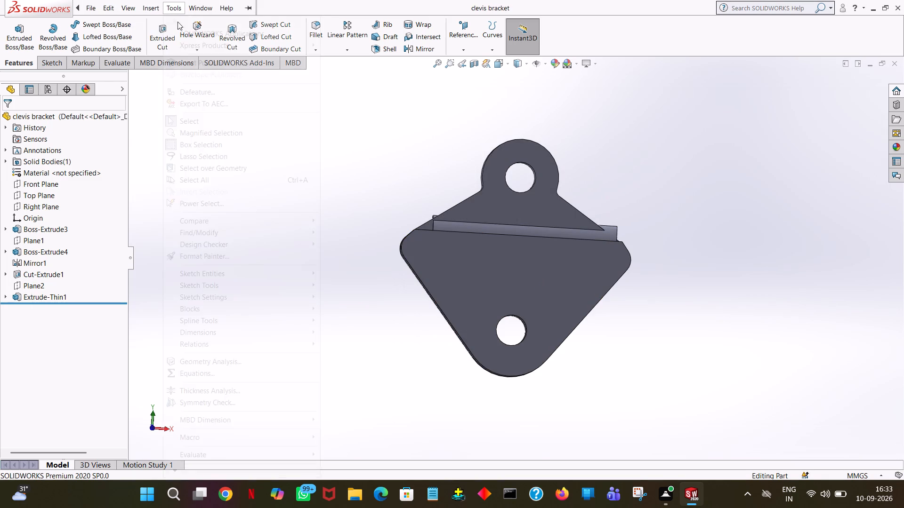
Save a PDF copy of the part as "clevis bracket" in the "pdf new job" folder on New Volume (E:).
click(353, 93)
click(160, 8)
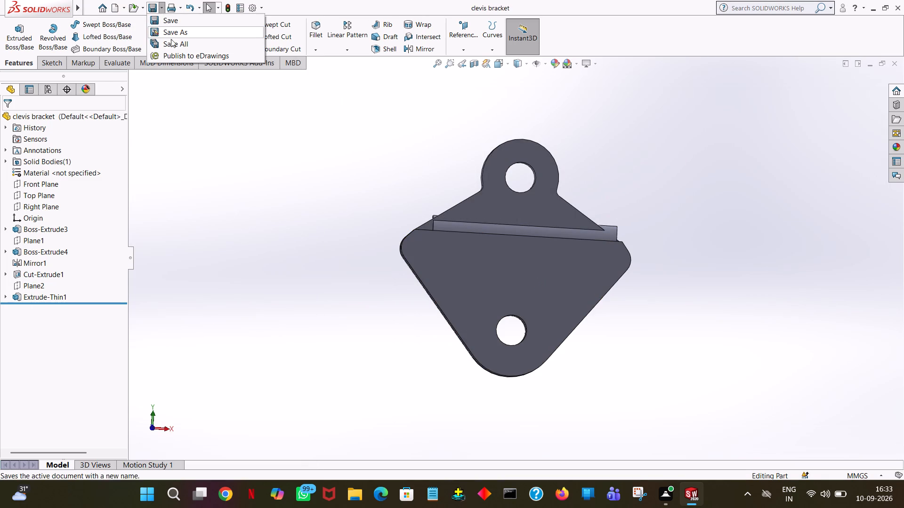
click(173, 33)
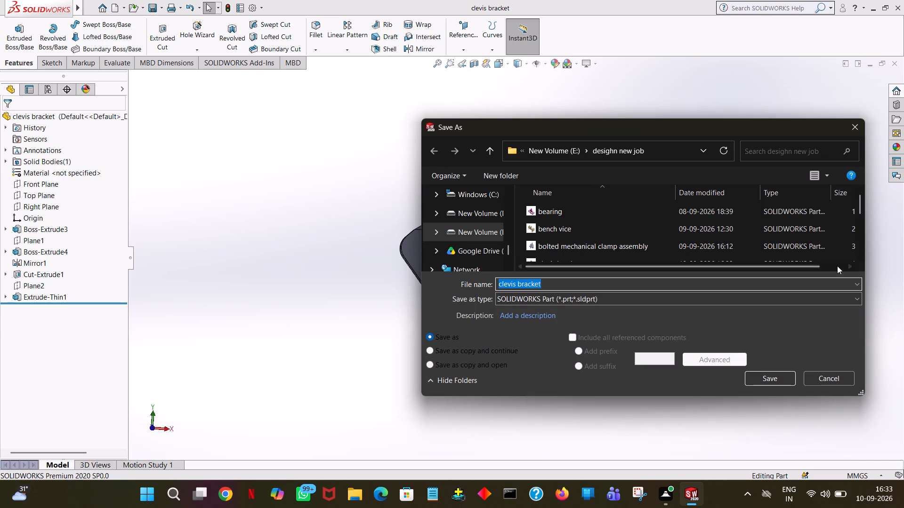
click(533, 147)
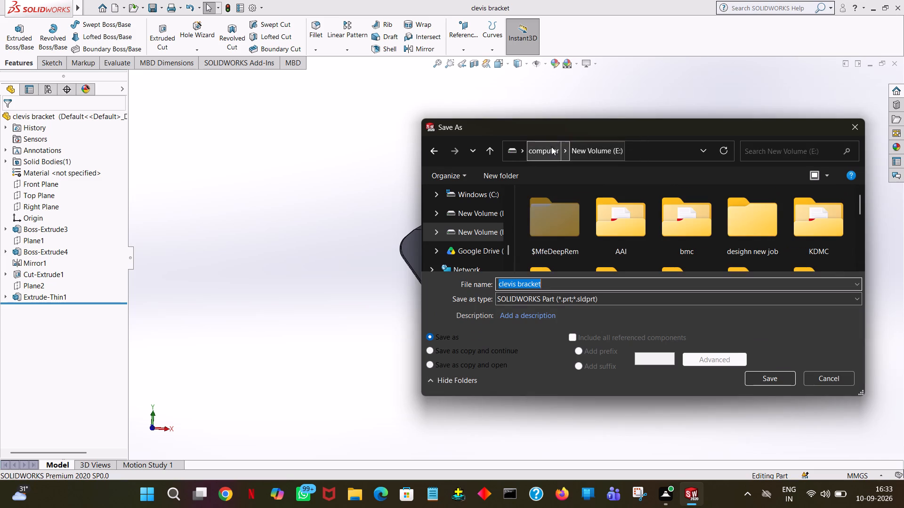
drag(861, 204, 864, 282)
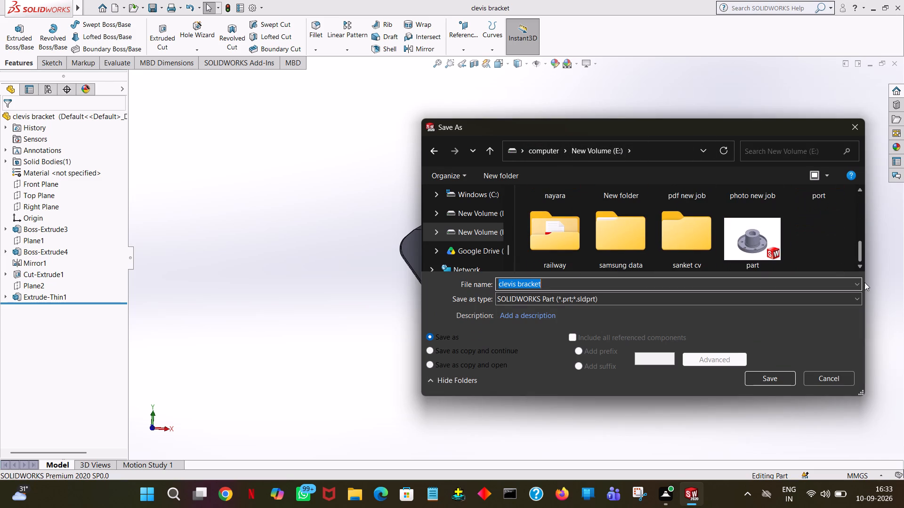
drag(864, 282, 864, 283)
click(686, 196)
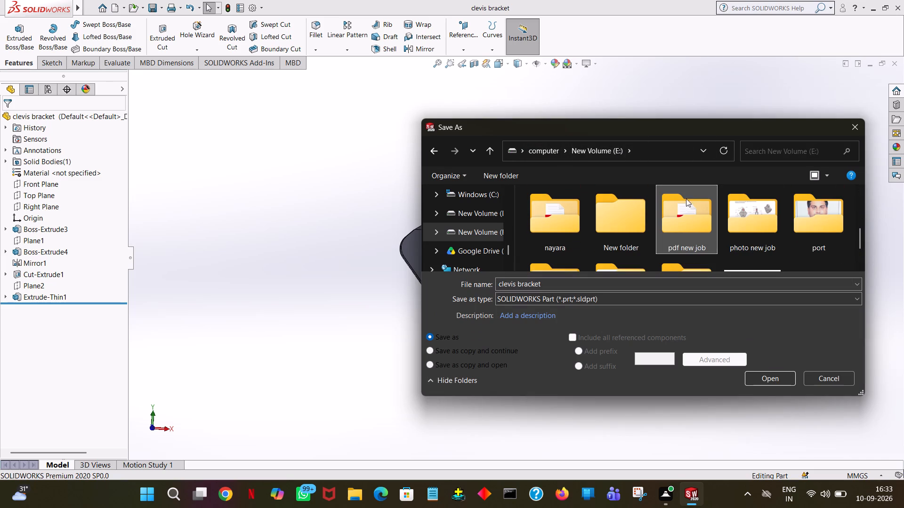
double_click(687, 224)
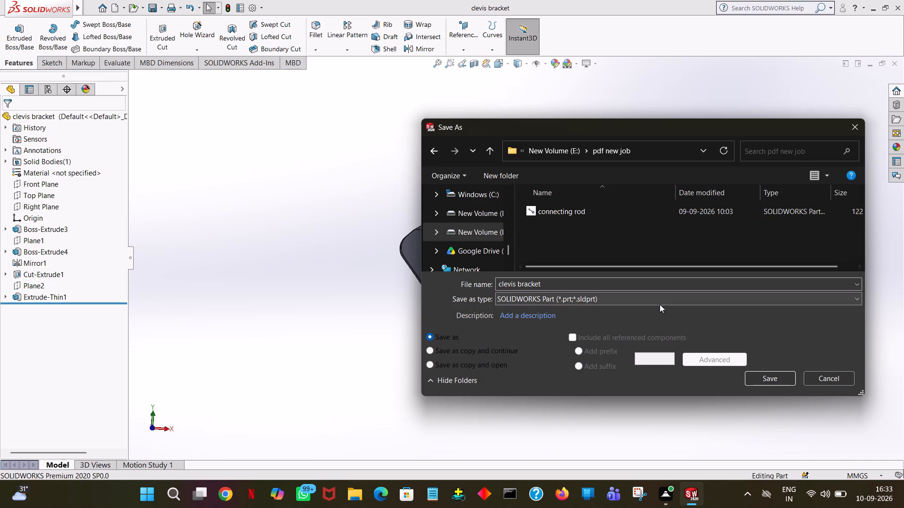
click(660, 304)
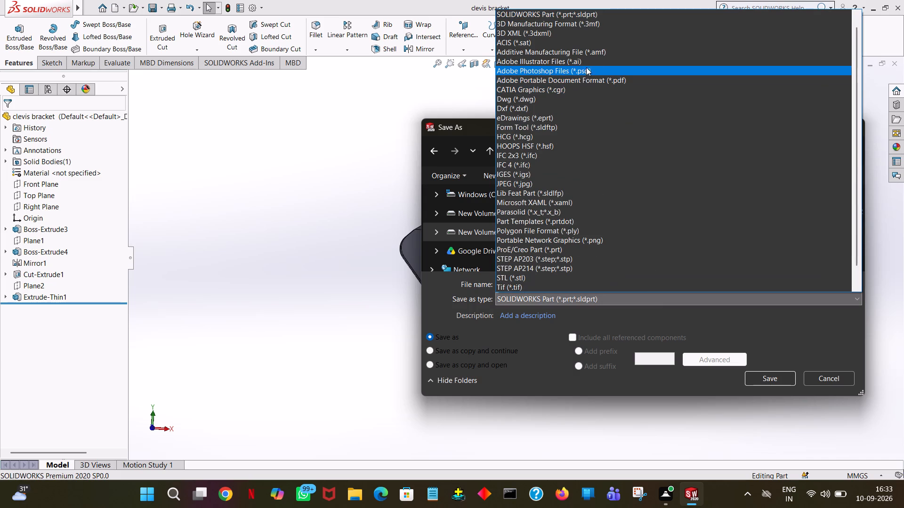
click(590, 79)
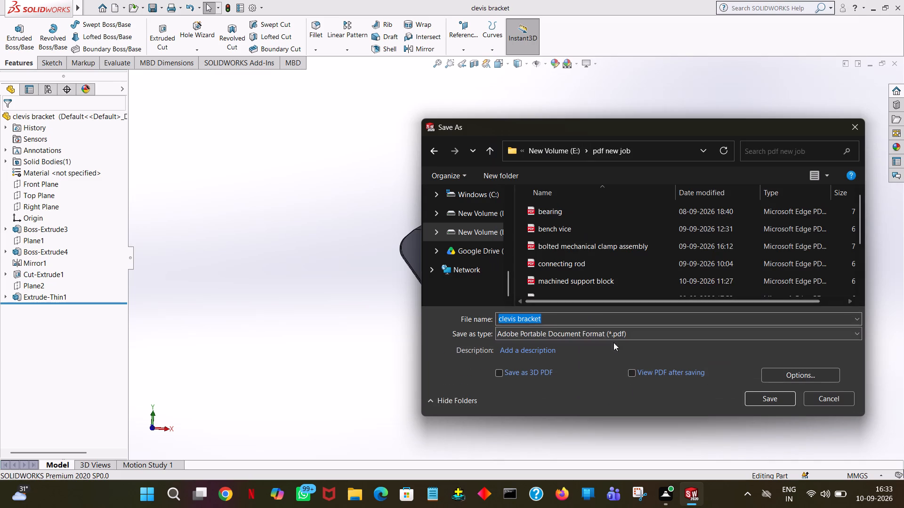
click(783, 403)
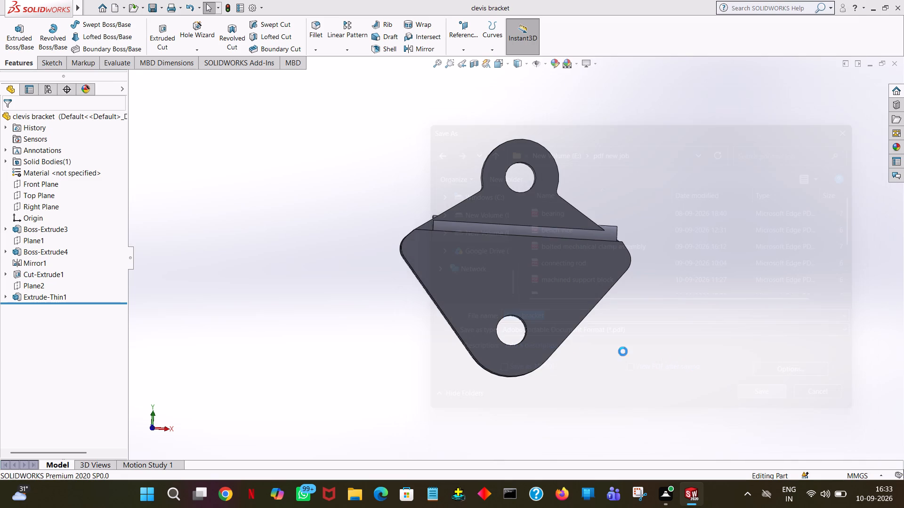